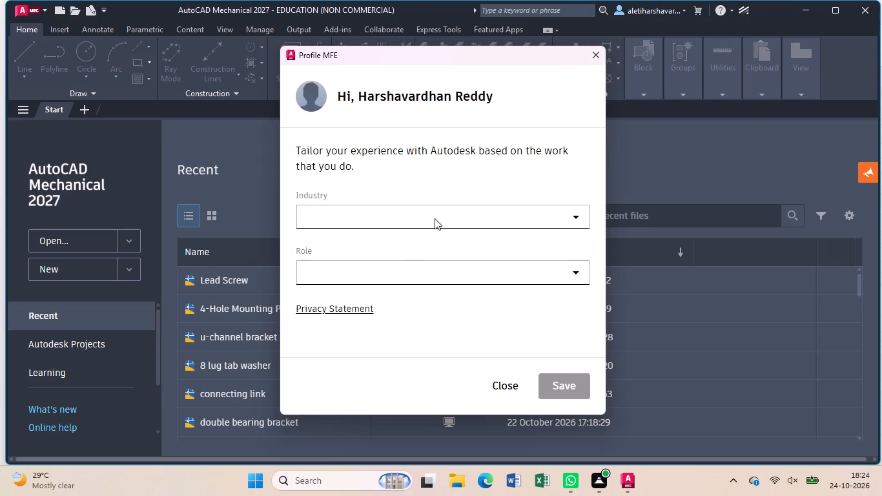
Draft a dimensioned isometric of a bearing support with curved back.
Dismiss the profile dialog and start a new drawing.
left_click(598, 50)
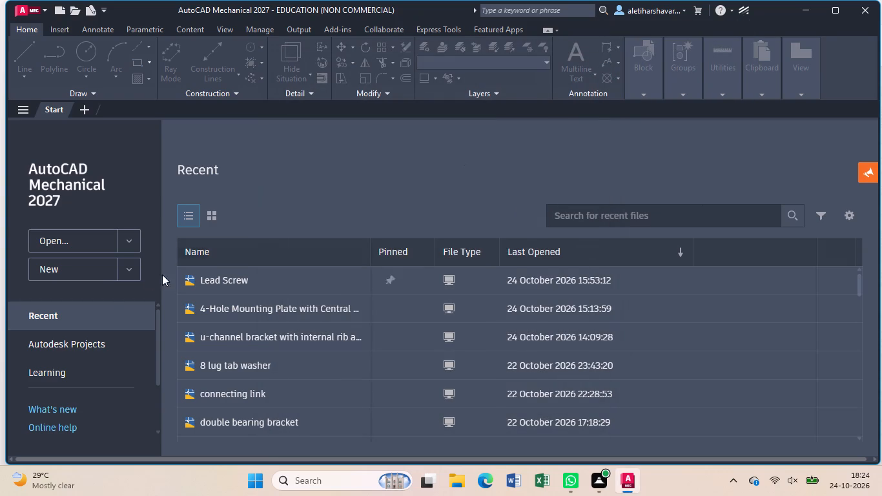
left_click(110, 273)
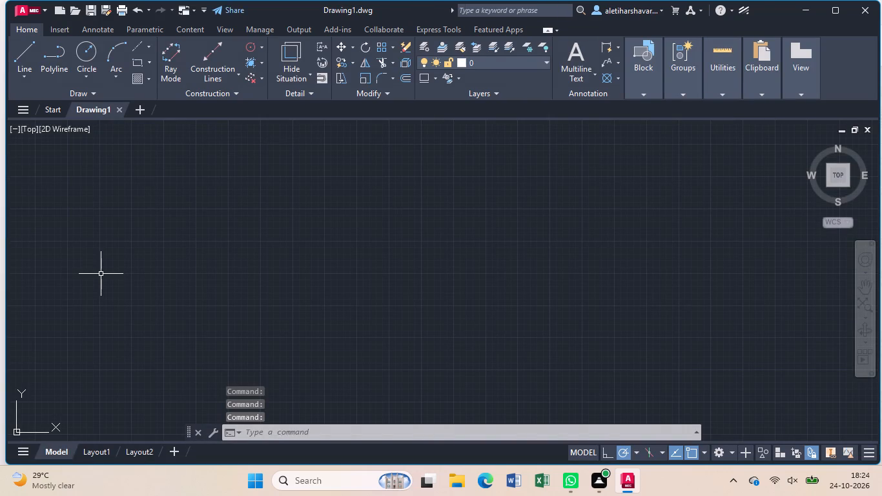
Turn on command logging with LOGFILEON.
type("lo")
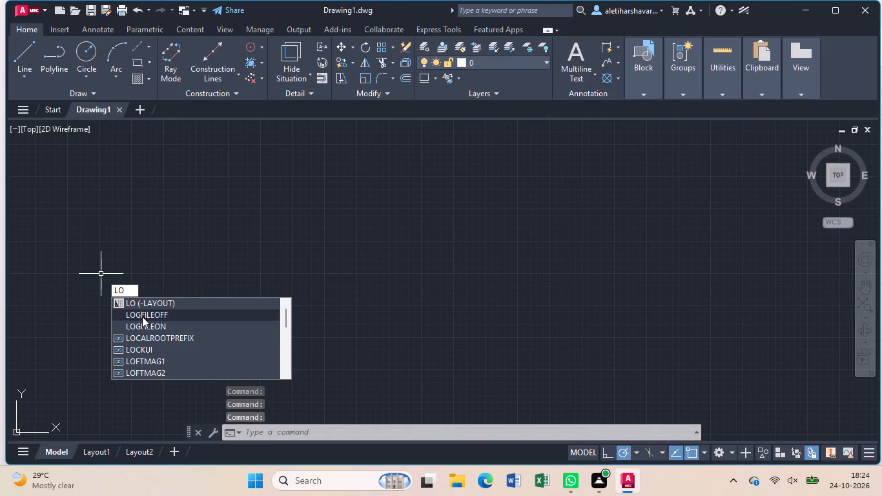
left_click(147, 325)
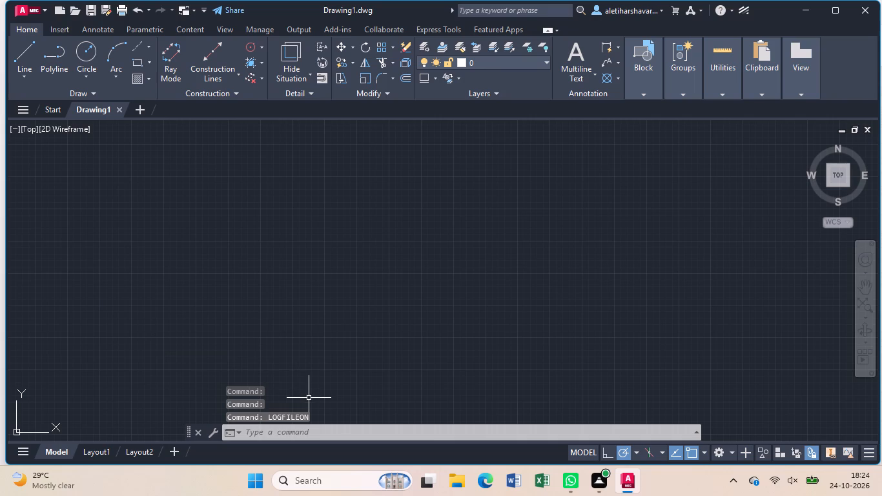
Turn on isometric drafting mode.
left_click(649, 453)
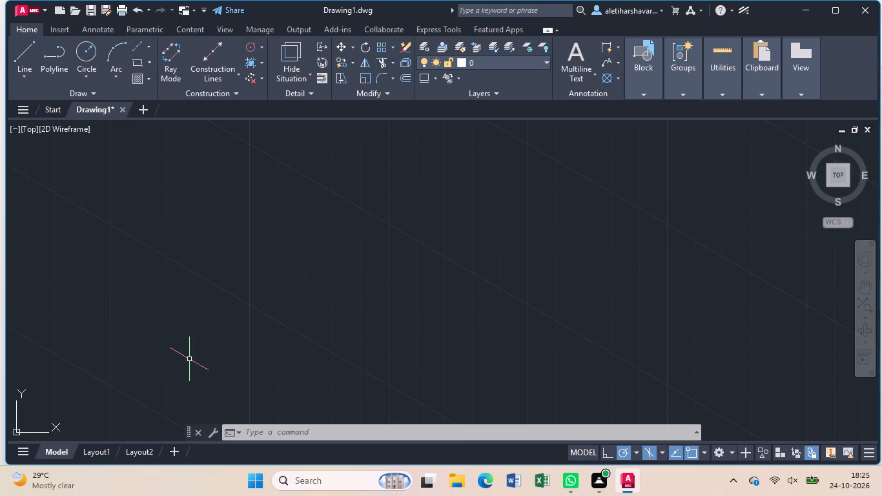
Start a chain of lines in the drawing area with an 88-unit segment at 330°.
key("l")
key("Return")
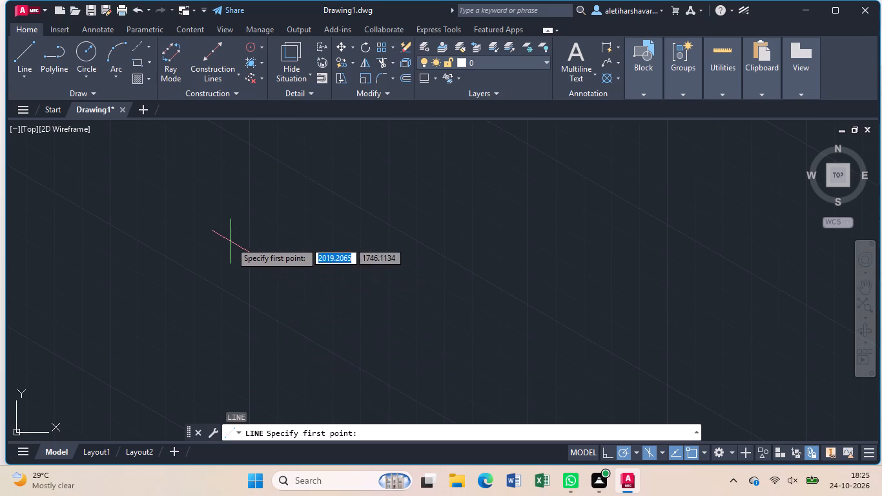
left_click(232, 266)
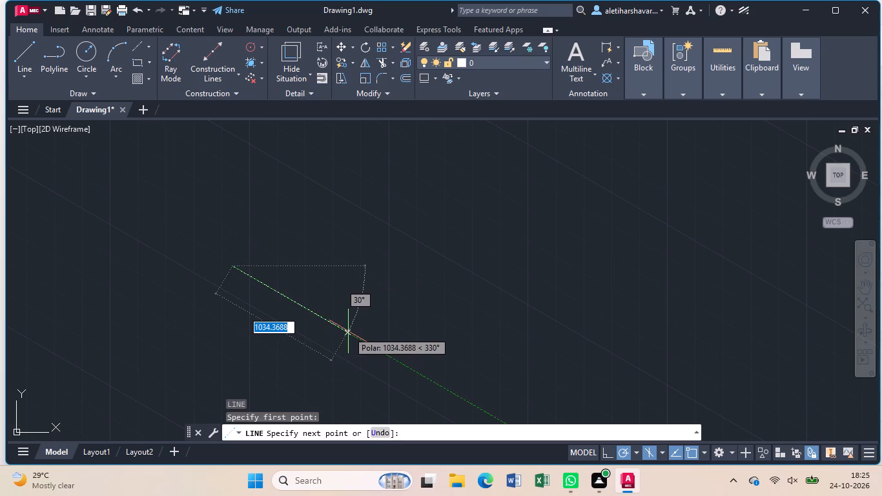
type("88")
key("Return")
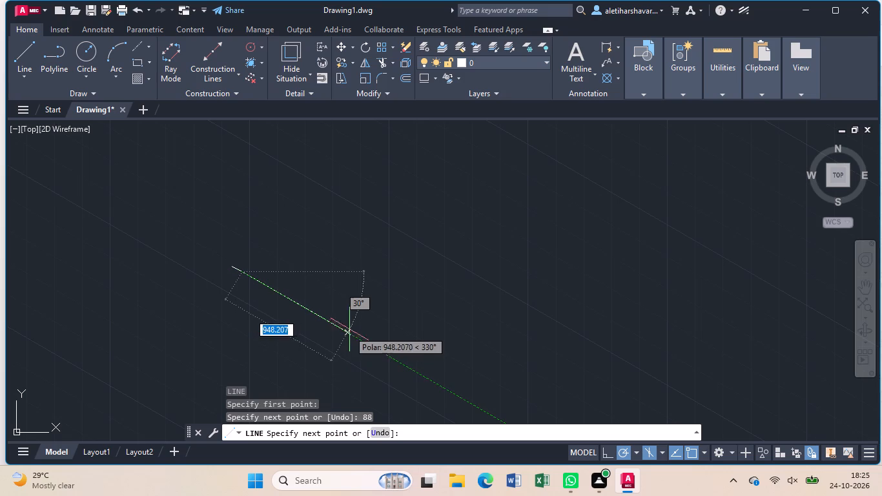
Continue the line chain with segments 24 units straight up, 20 units at 30° and 24 units straight down.
scroll(325, 313, "up", 2)
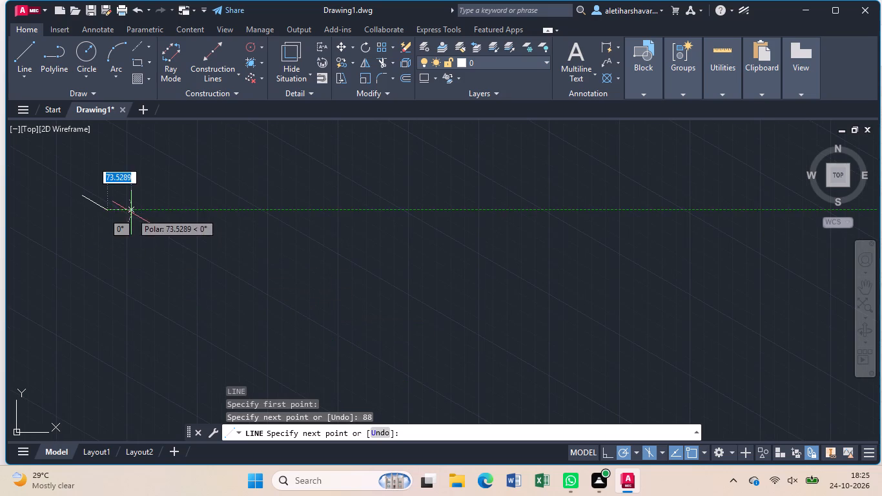
middle_click_drag(131, 212, 413, 341)
scroll(413, 340, "up", 2)
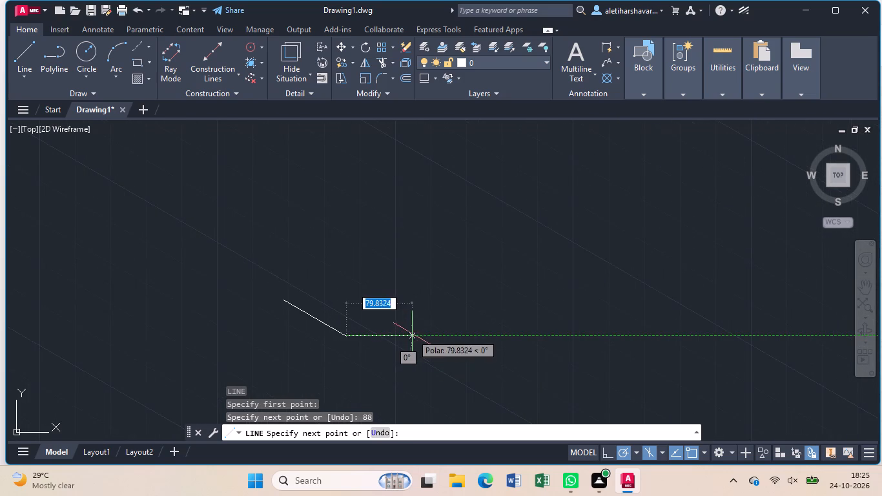
scroll(411, 333, "up", 3)
scroll(411, 333, "down", 2)
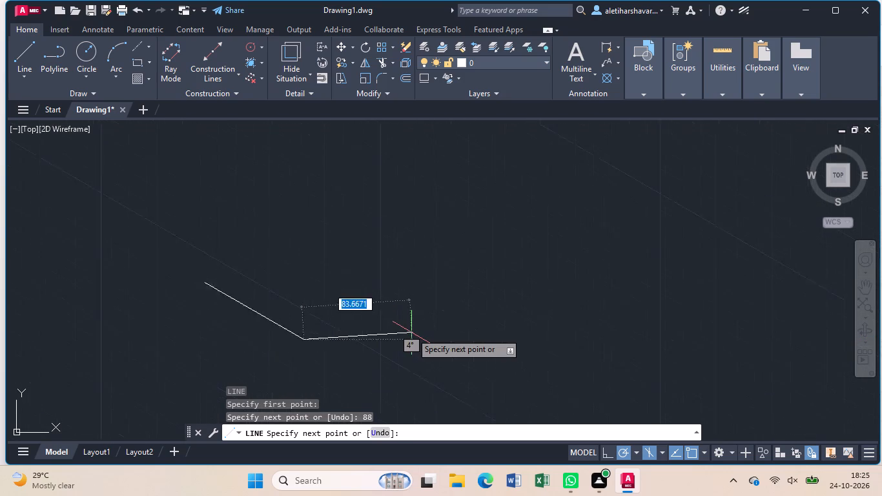
middle_click_drag(300, 289, 395, 273)
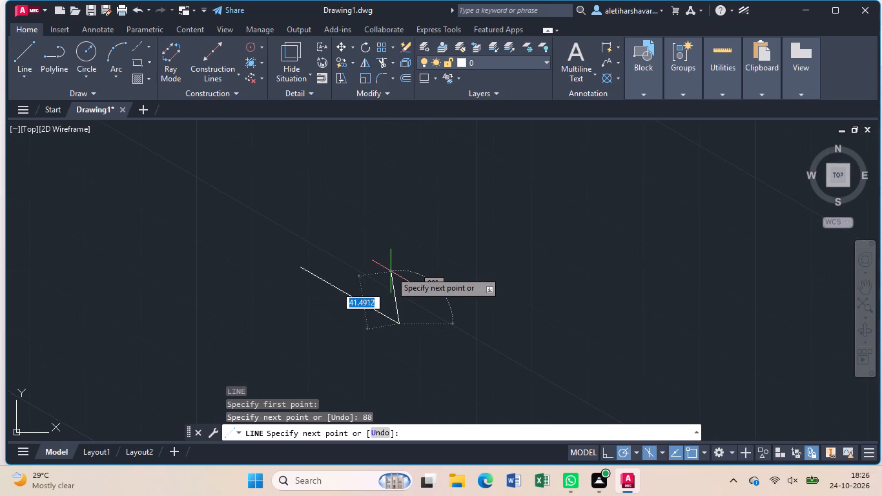
scroll(391, 271, "up", 1)
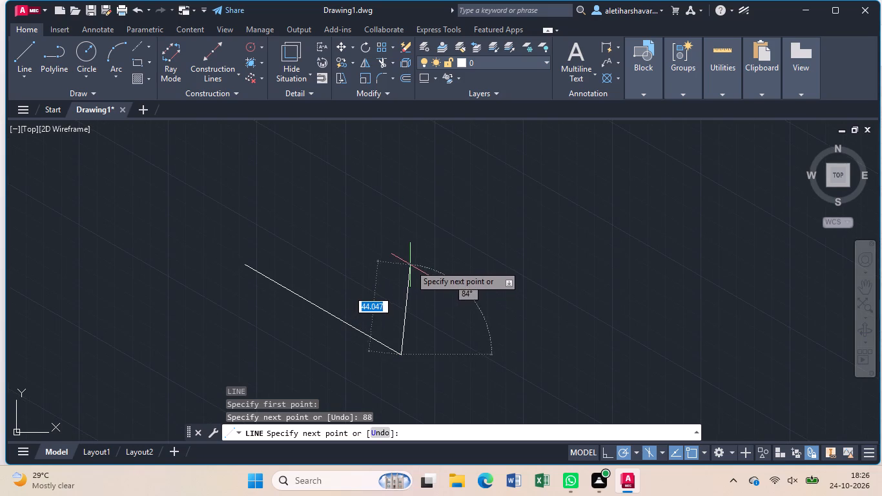
type("24")
key("Return")
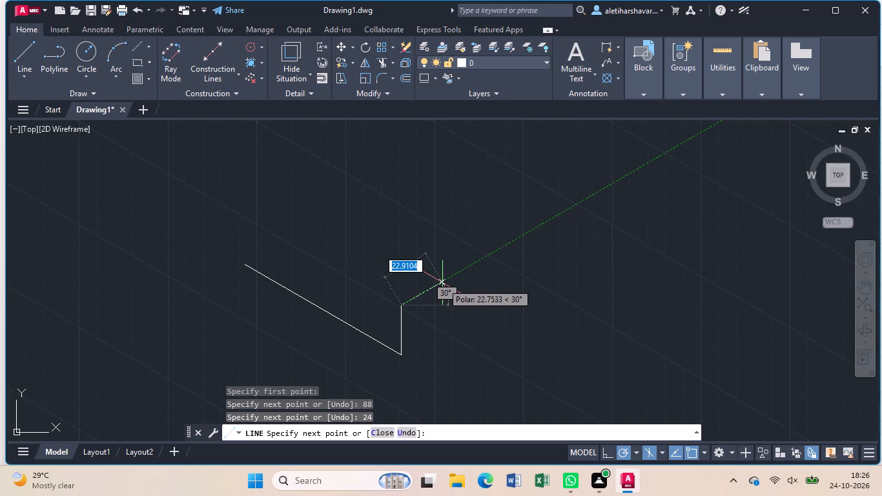
key("2")
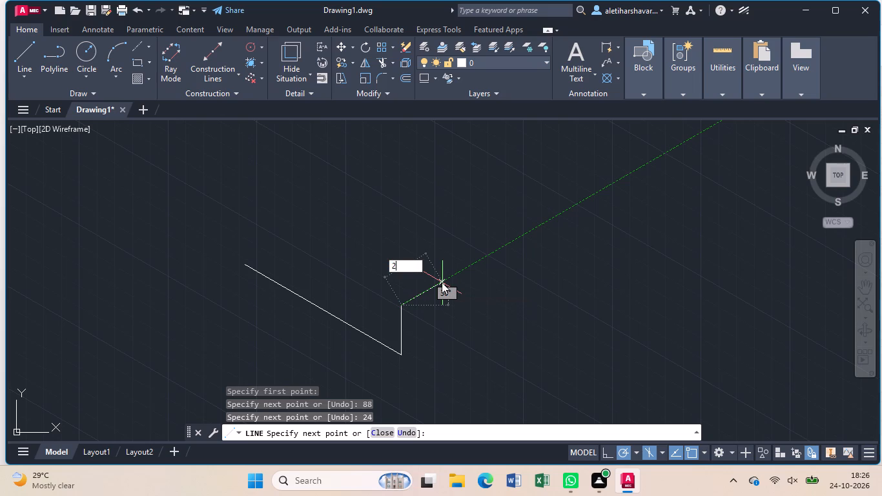
key("0")
key("Return")
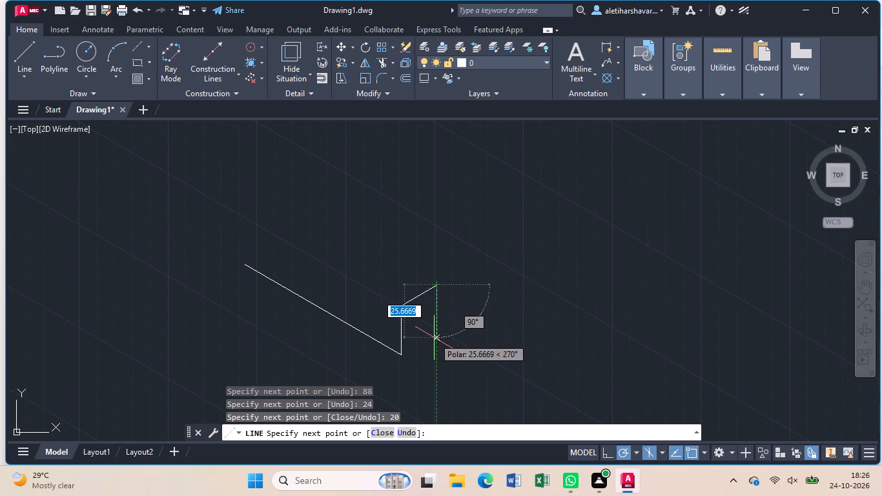
type("24")
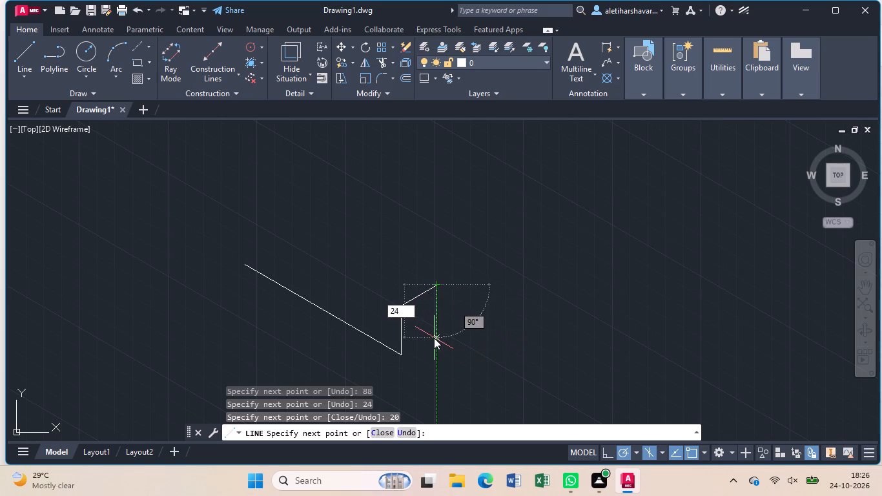
key("Return")
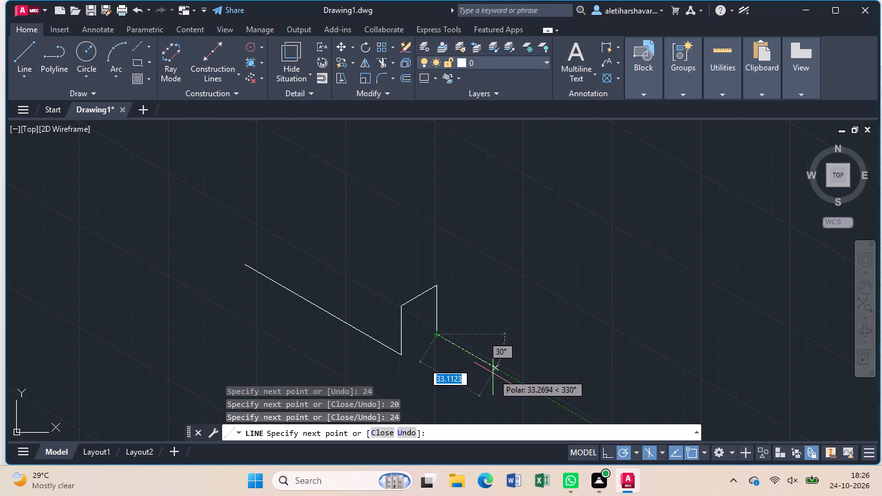
Continue the chain along the base with segments of 20 units at 330°, 24 units at 30° and 20 units at 150°.
key("2")
key("0")
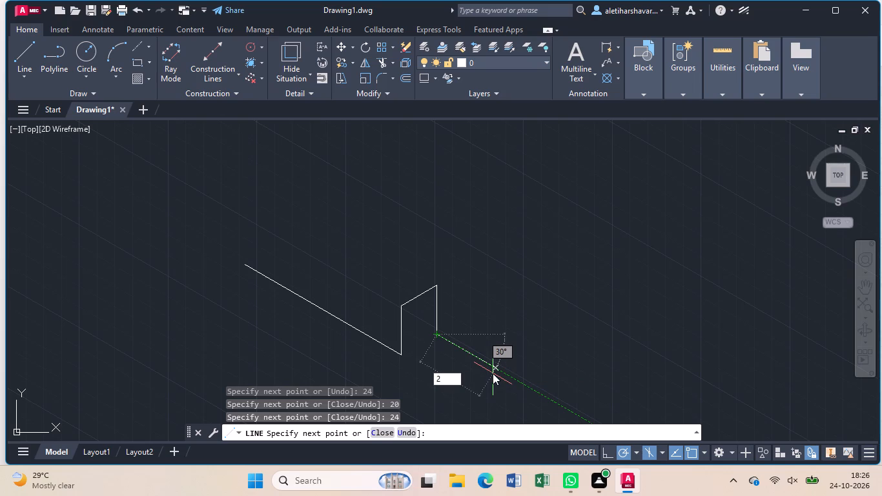
key("Return")
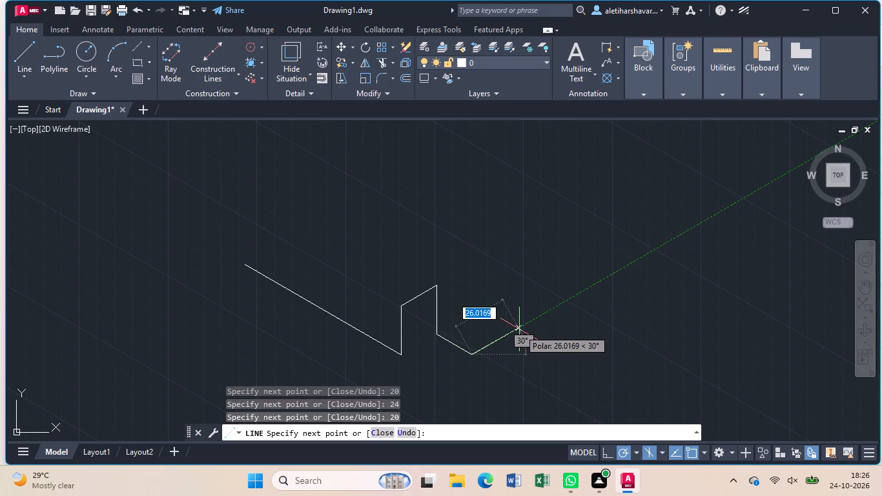
type("24")
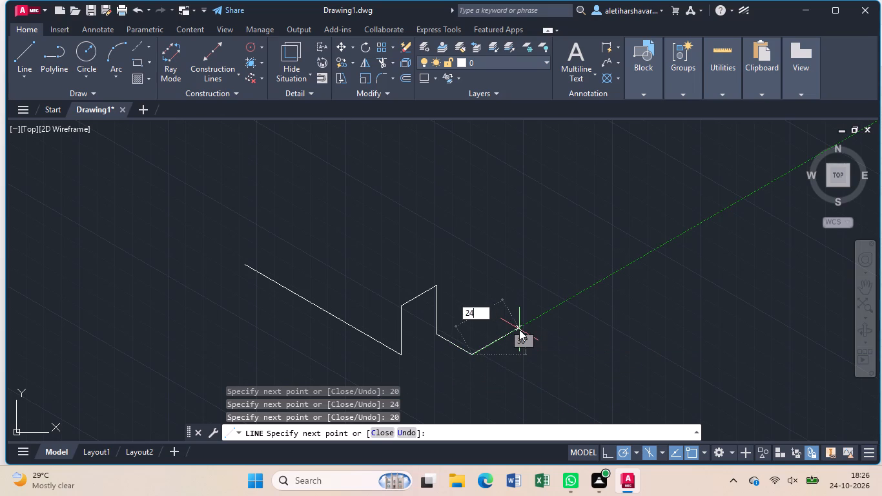
key("Return")
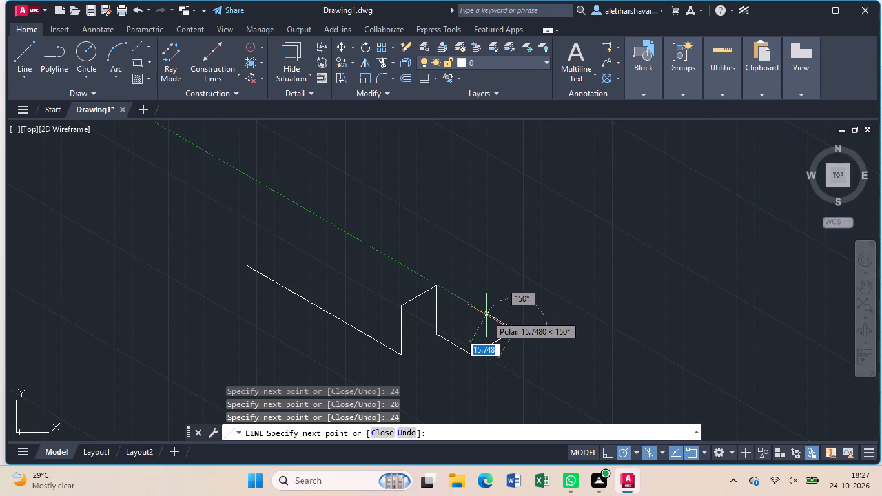
key("2")
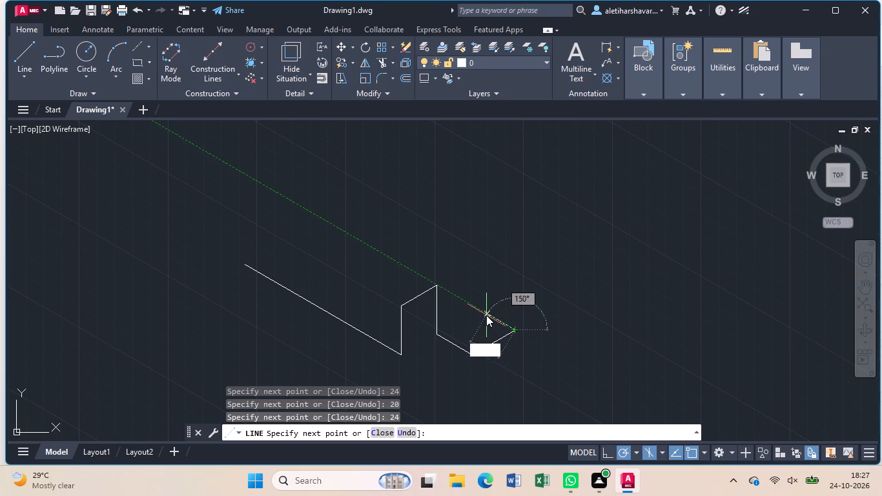
key("0")
key("Return")
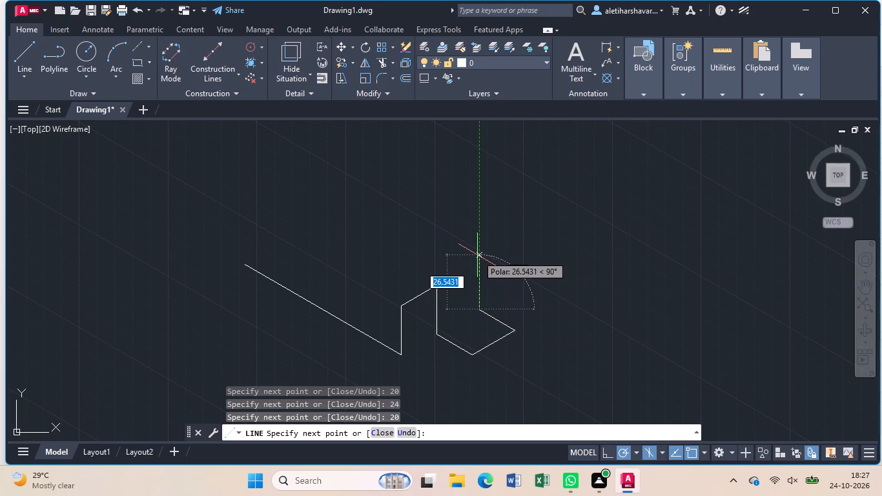
Add segments 24 units up, 6 units at 330° and 24 units at 210°, ending the chain at the upright face's top corner.
type("24")
key("Return")
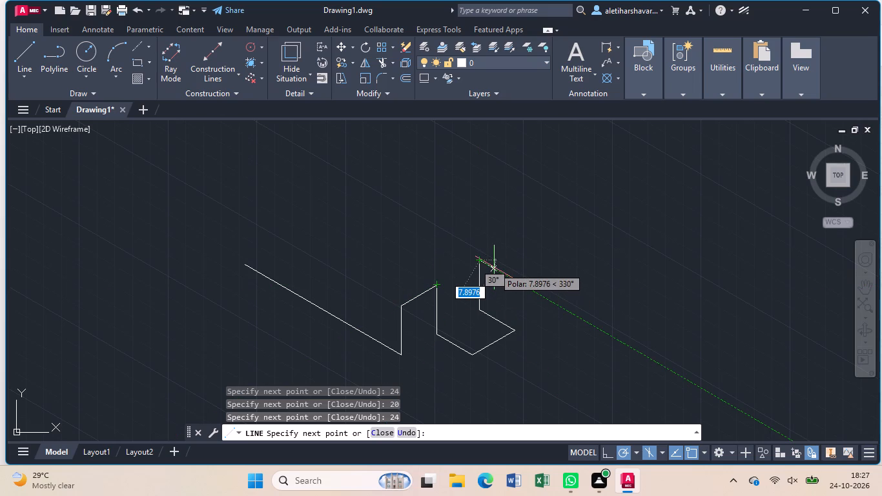
key("6")
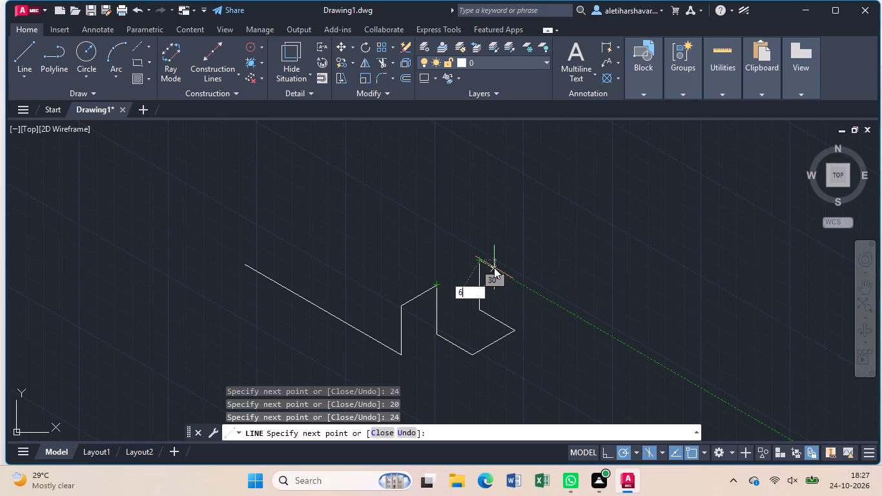
key("Return")
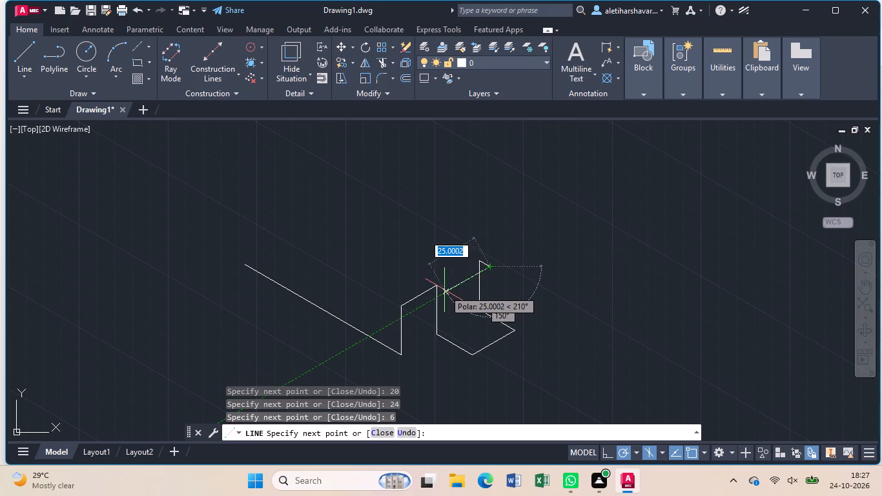
type("24")
key("Return")
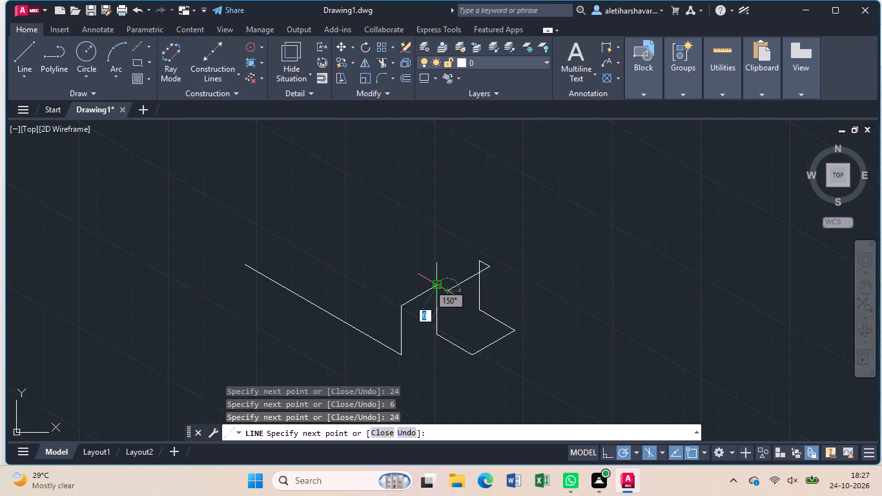
left_click(438, 288)
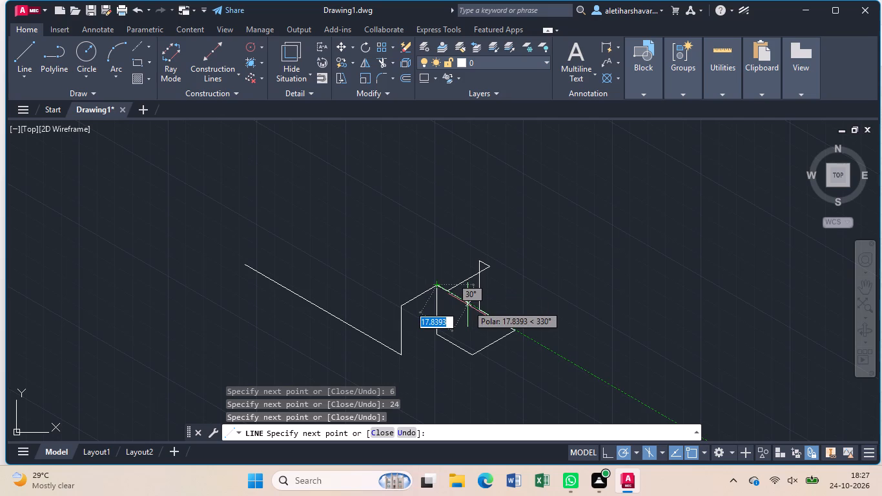
key("Escape")
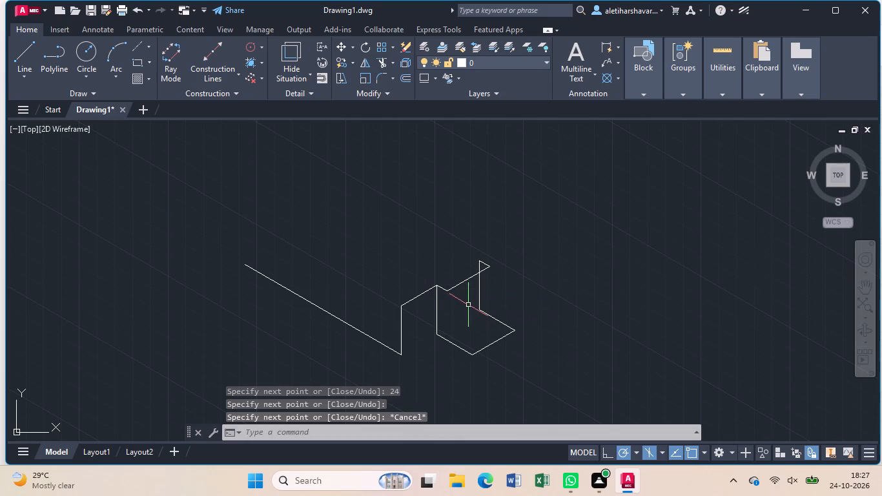
Draw a sloping rib line from the lower end of the 24-unit top edge to the base's front bottom corner.
key("l")
key("Return")
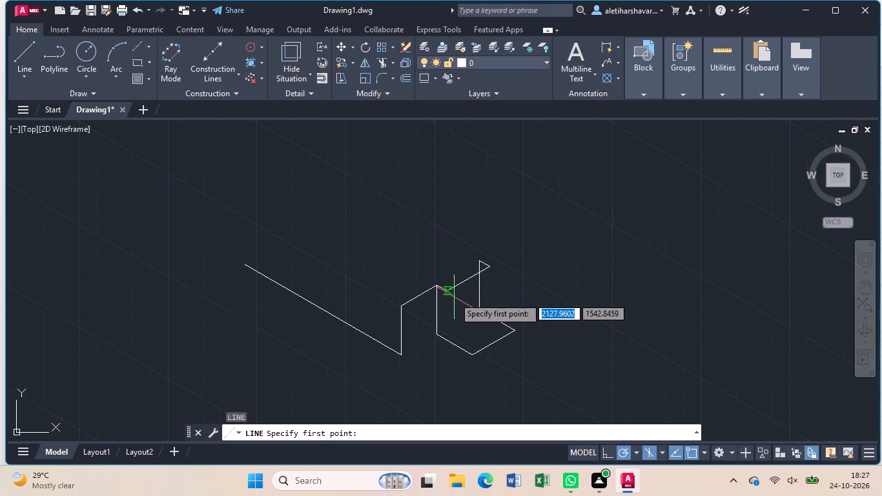
left_click(450, 294)
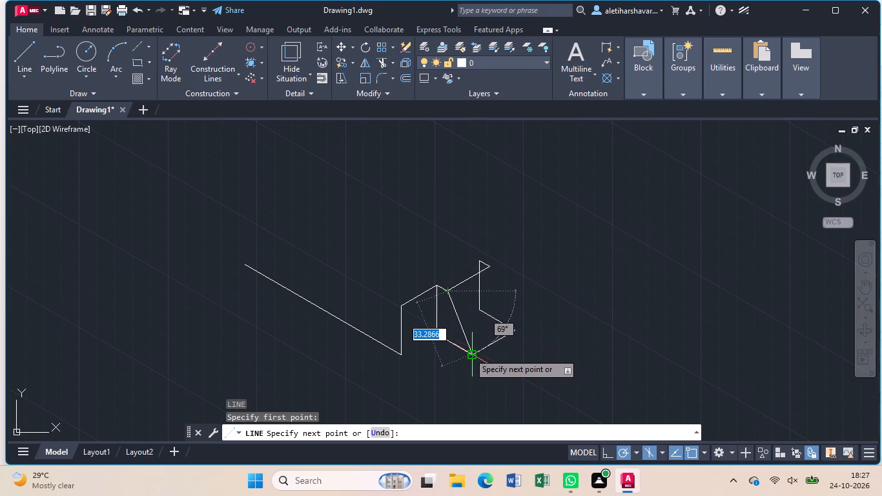
left_click(469, 353)
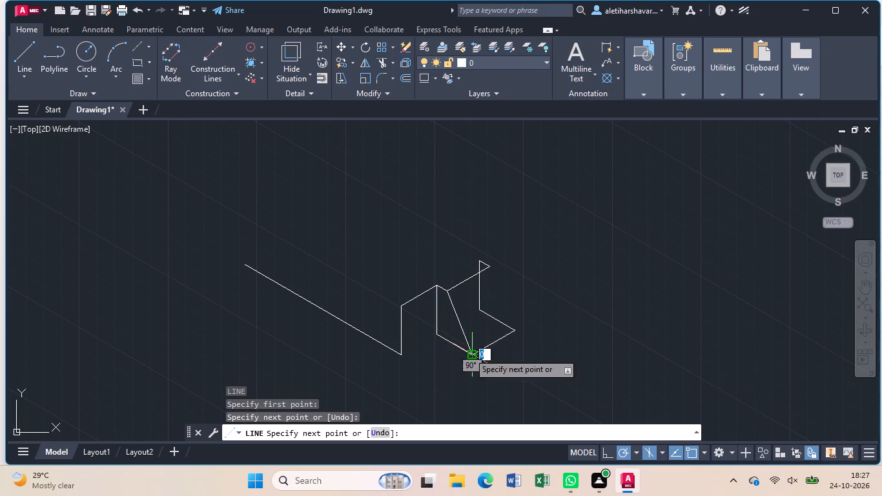
key("Escape")
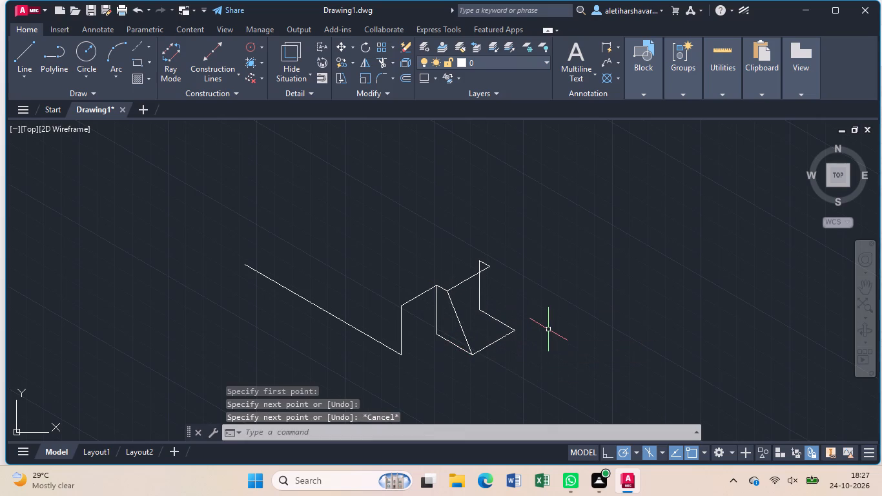
Draw a second sloping rib line from the upper end of the 24-unit top edge to the base's far right corner.
key("l")
key("Return")
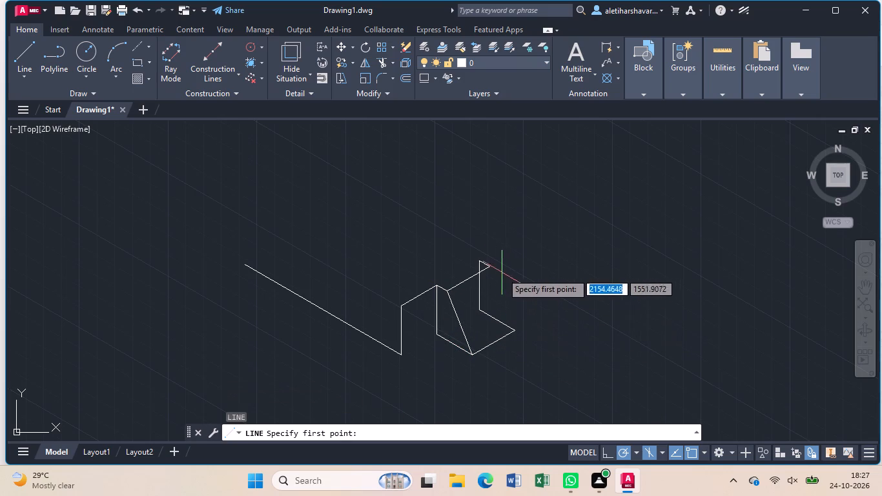
left_click(489, 265)
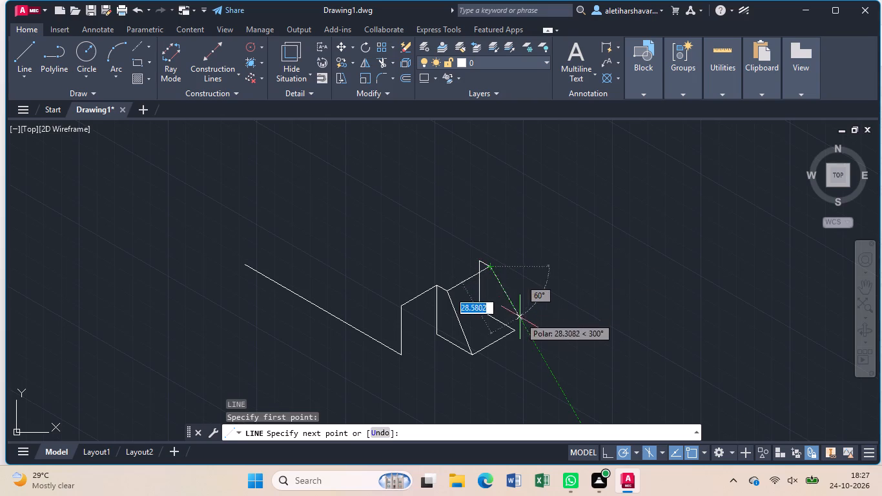
left_click(515, 329)
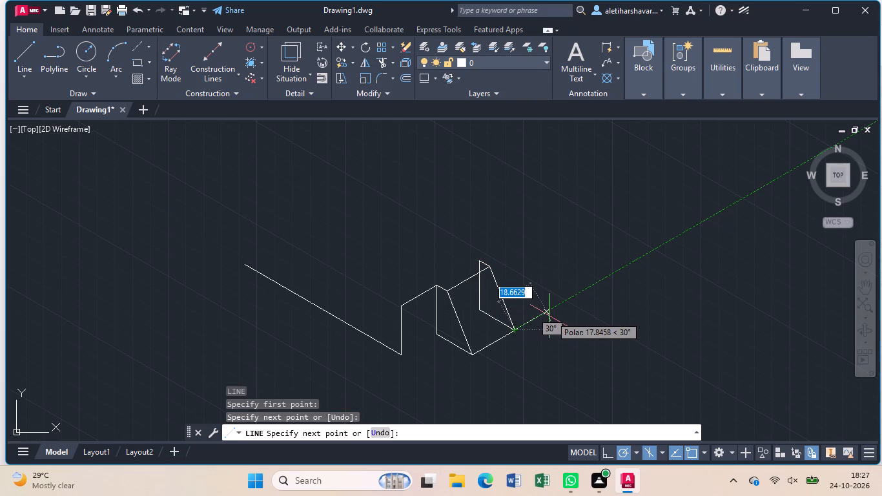
key("Escape")
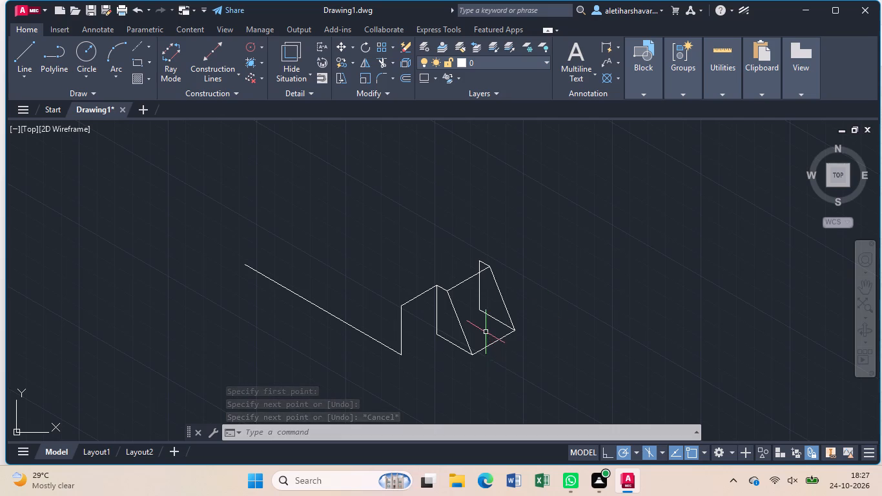
Close the left upright face with a 20-unit bottom edge at 30°, from its lower left corner to its lower right corner.
key("l")
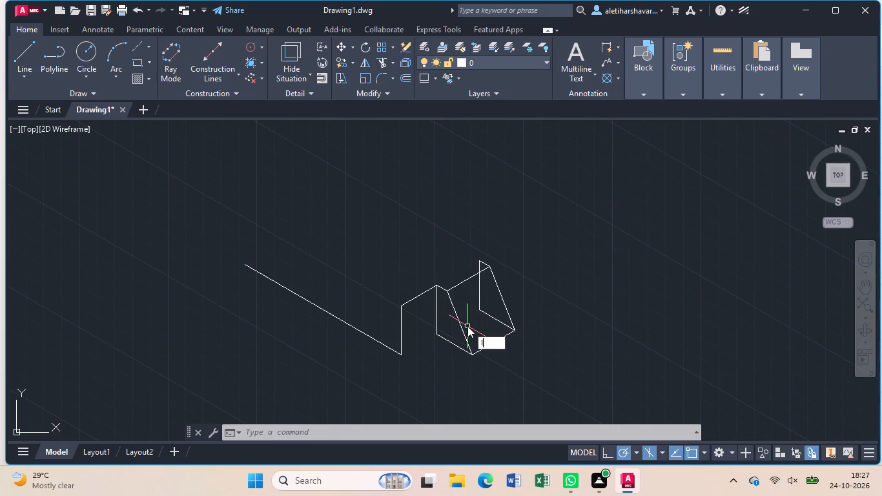
key("Return")
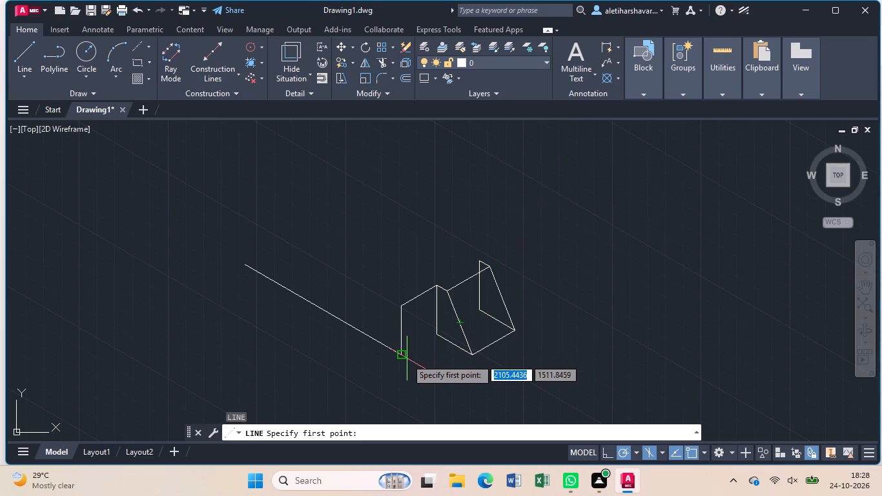
left_click(401, 355)
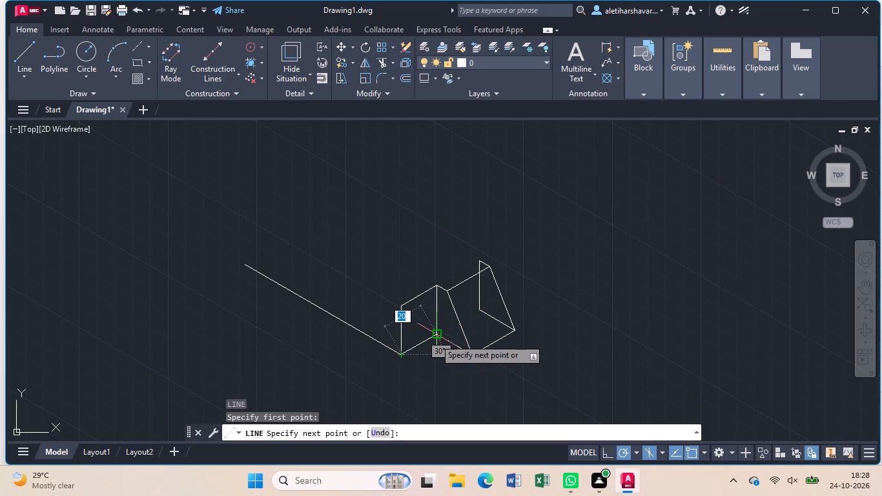
left_click(437, 336)
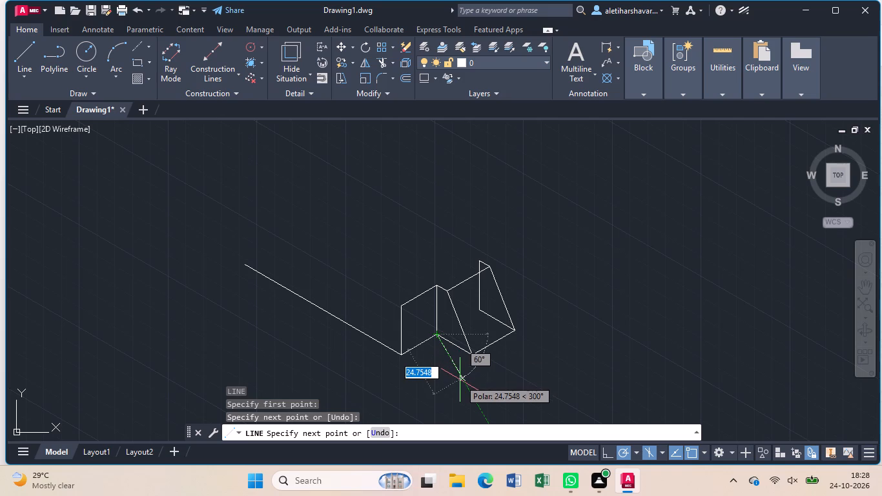
key("Escape")
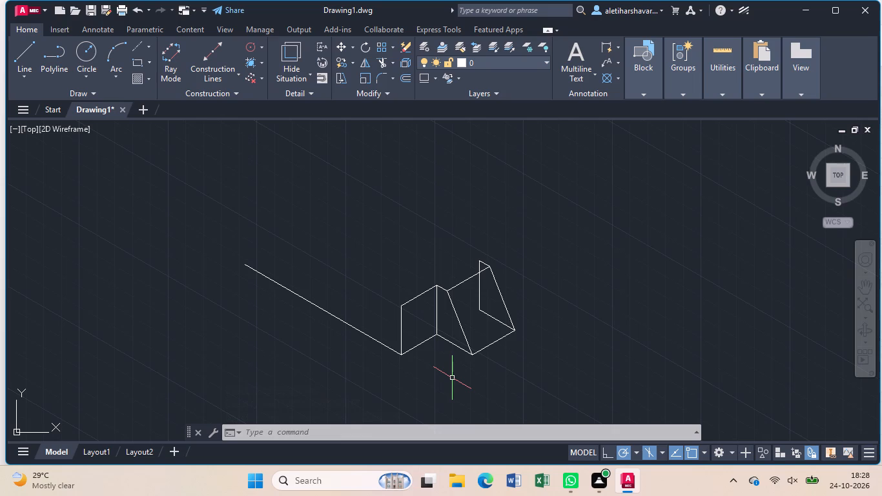
Outline the rear upright face from the rib's back top corner: 20 units at 30°, 24 units down, and back to the vertical edge's lower end.
key("l")
key("Return")
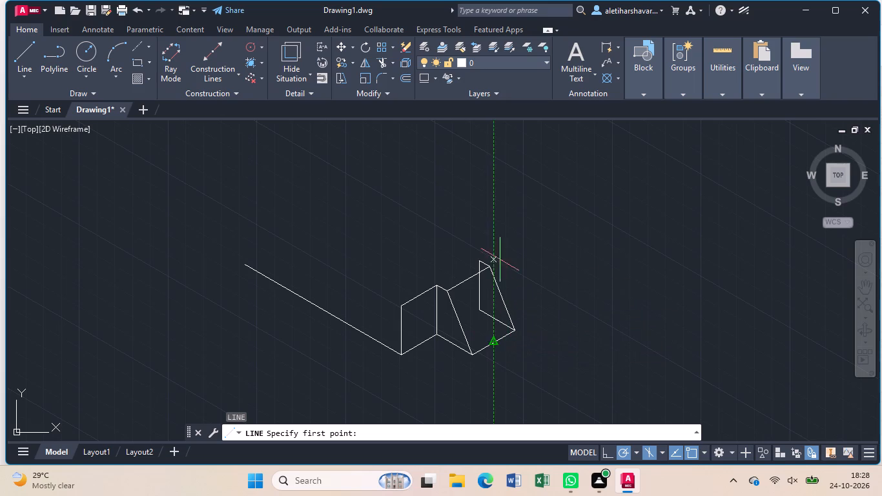
left_click(481, 259)
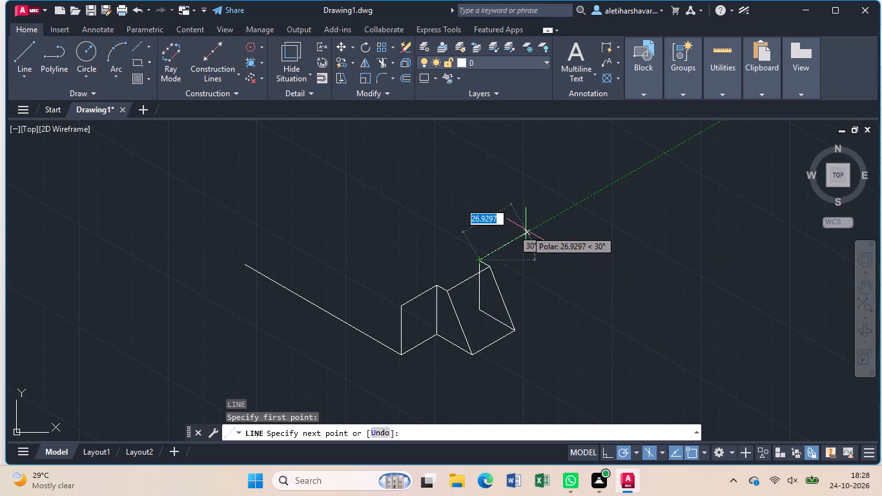
key("2")
key("0")
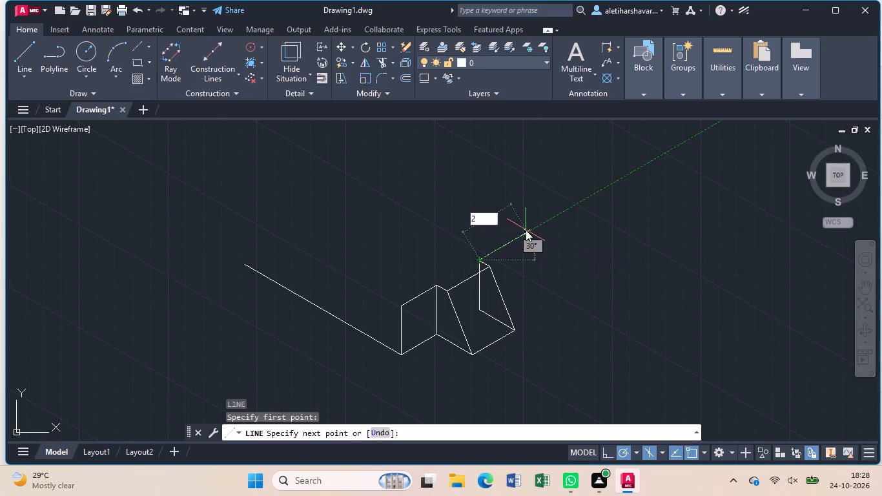
key("Return")
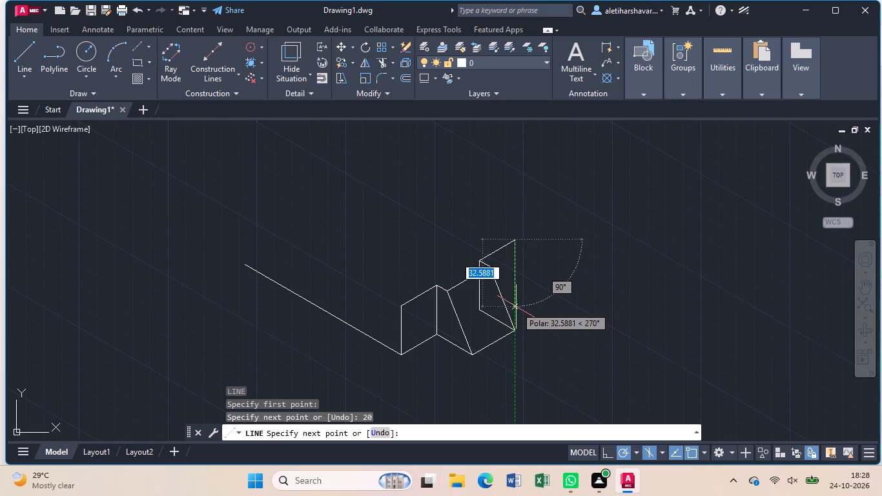
type("24")
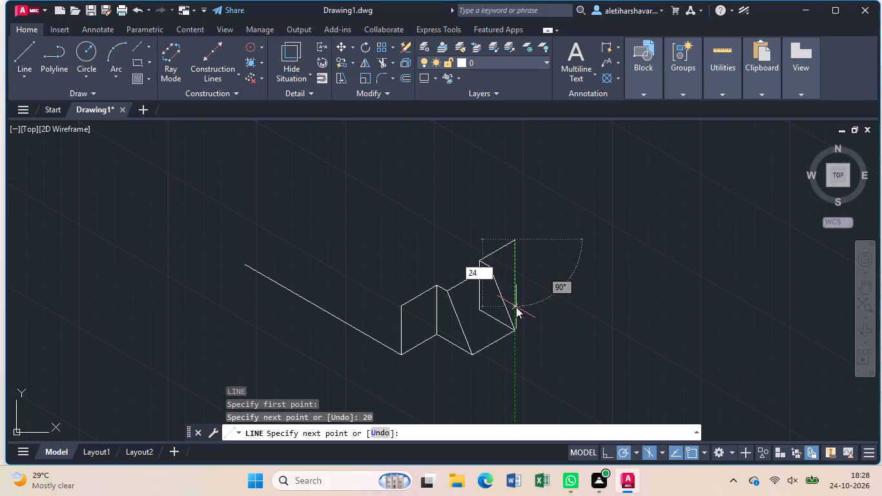
key("Return")
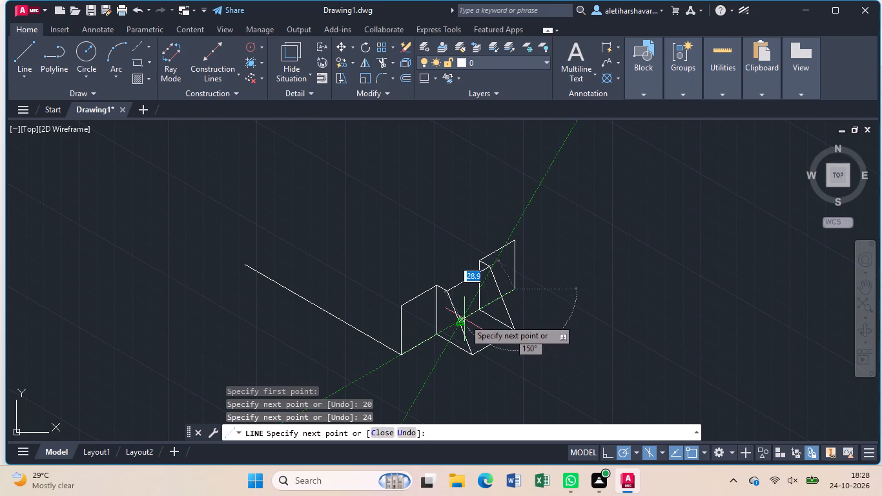
left_click(478, 313)
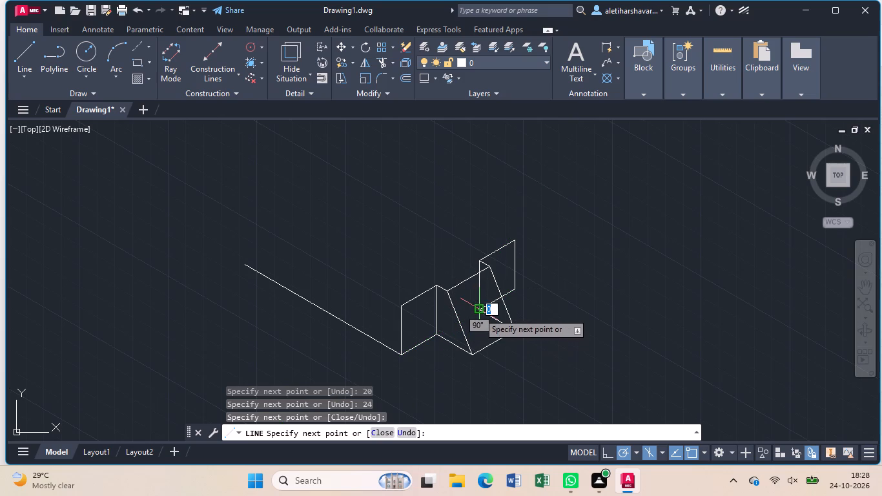
key("Escape")
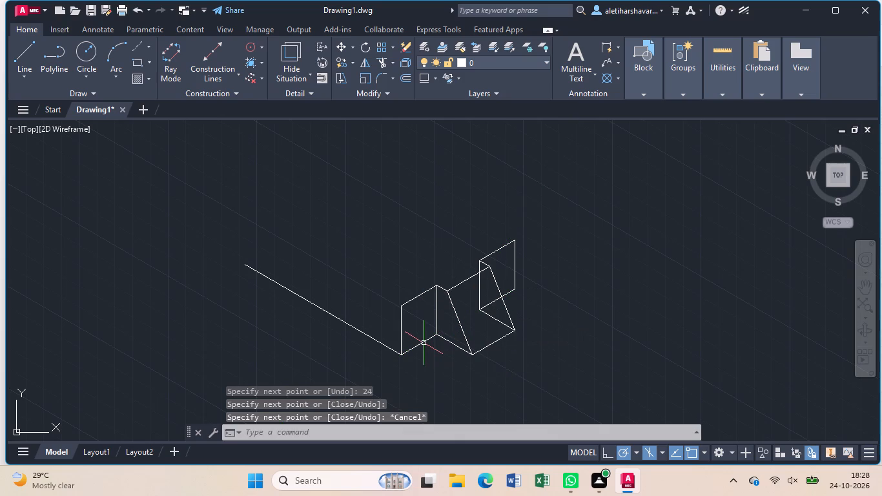
Trim away the vertical edge, the rear face's bottom edge and the base edge where they lie behind the sloping rib face.
type("tr")
key("Return")
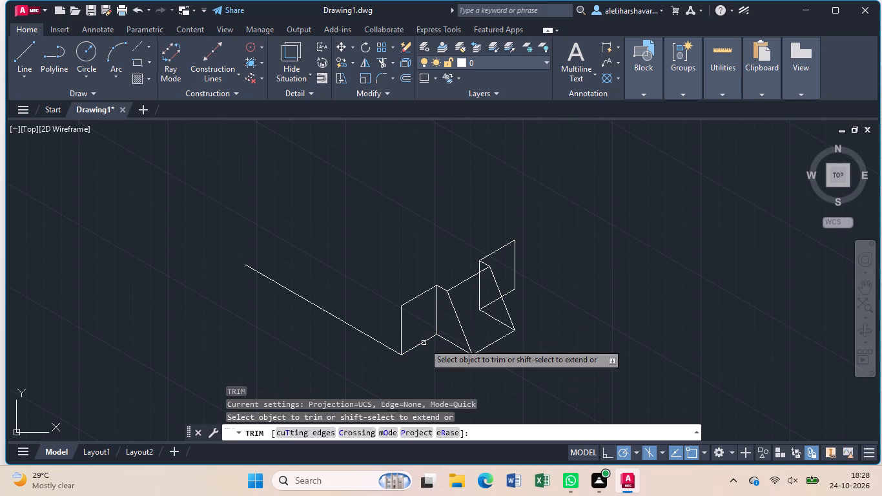
left_click(478, 287)
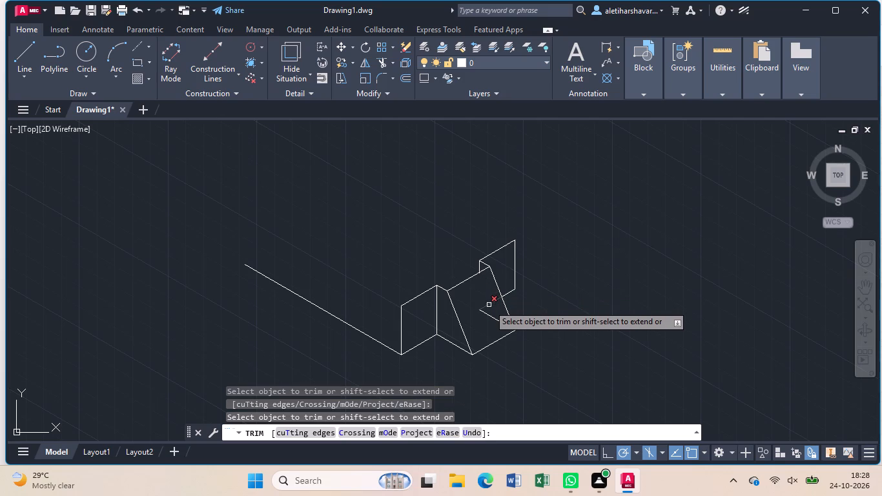
left_click(489, 305)
left_click(487, 313)
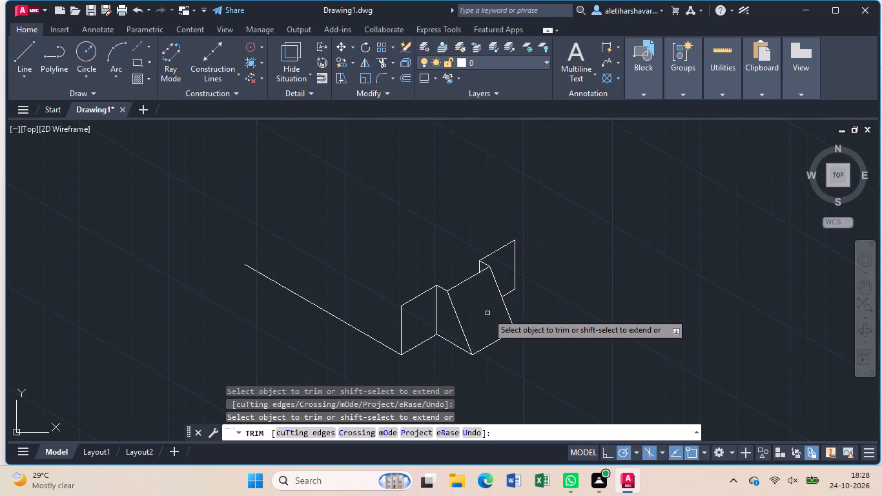
key("Escape")
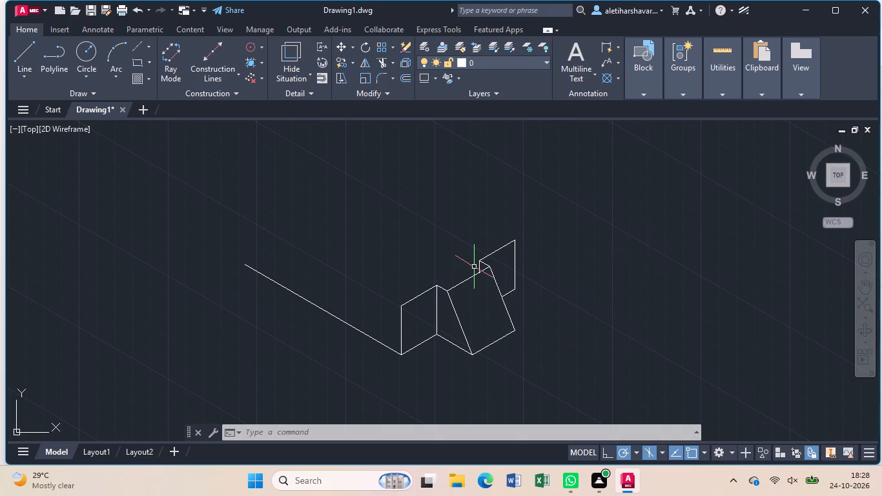
Trim the short vertical stub left between the rear face's top corner and the rib's top edge.
type("tr")
key("Return")
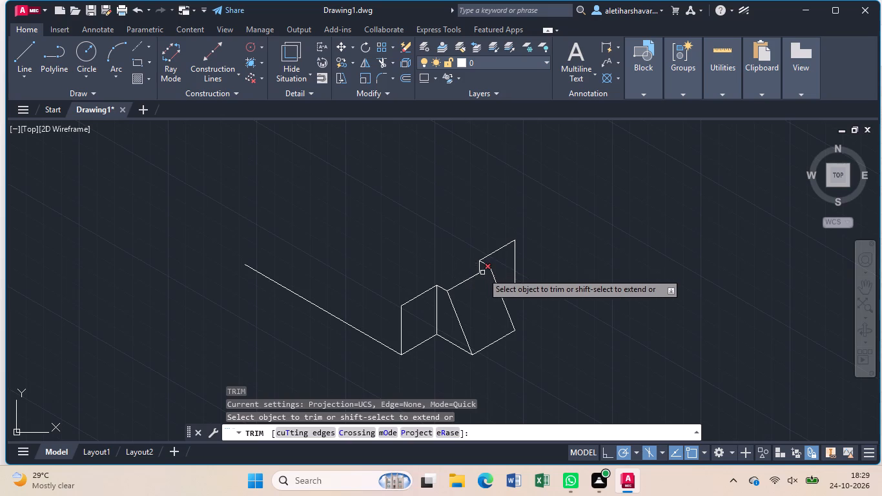
scroll(482, 273, "up", 2)
left_click(469, 260)
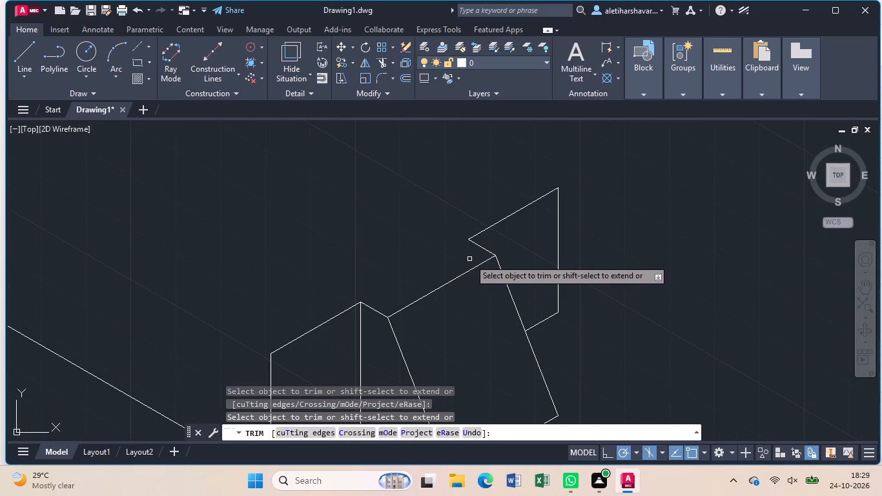
key("Escape")
scroll(469, 259, "down", 2)
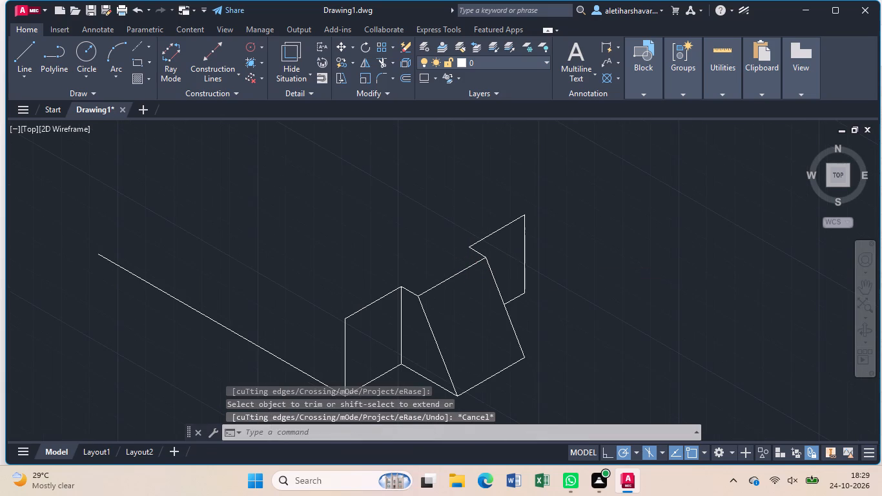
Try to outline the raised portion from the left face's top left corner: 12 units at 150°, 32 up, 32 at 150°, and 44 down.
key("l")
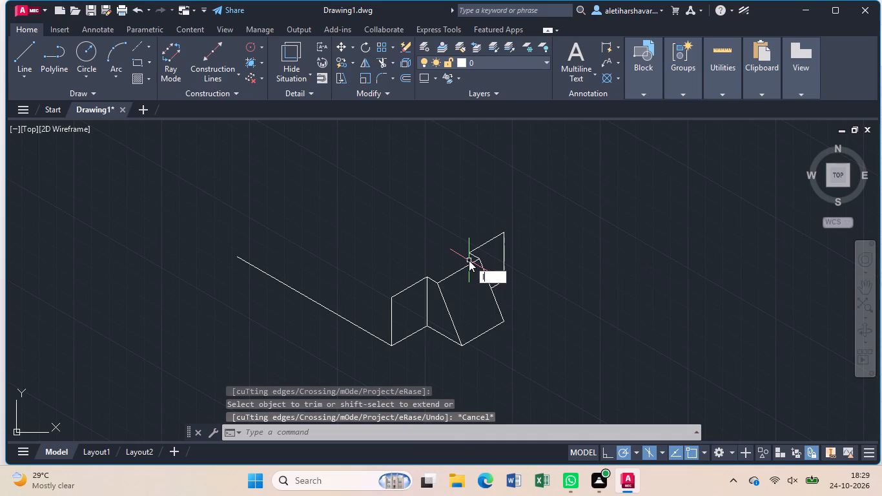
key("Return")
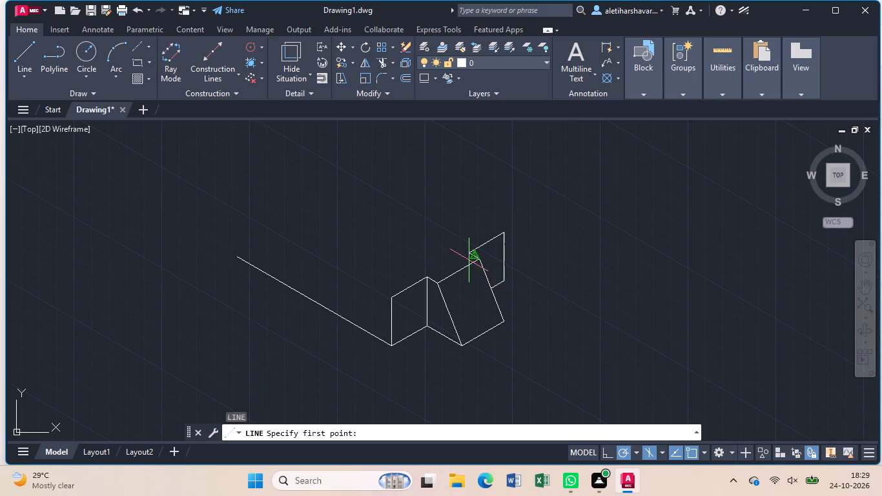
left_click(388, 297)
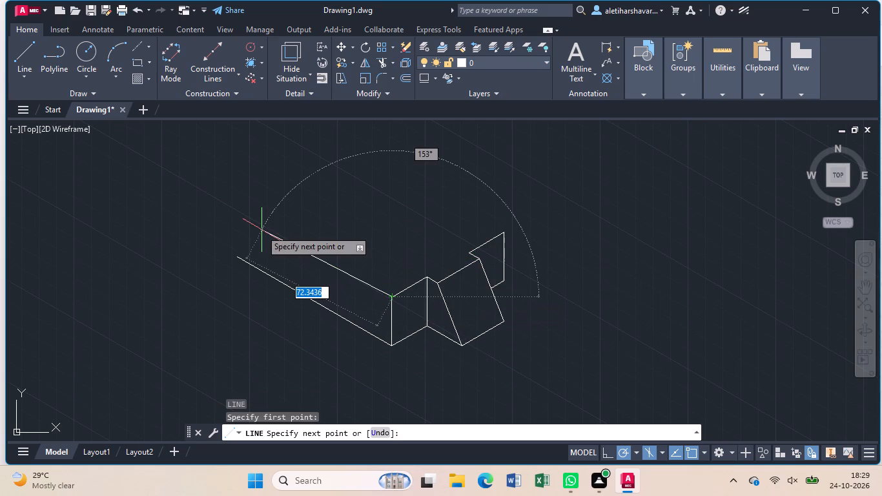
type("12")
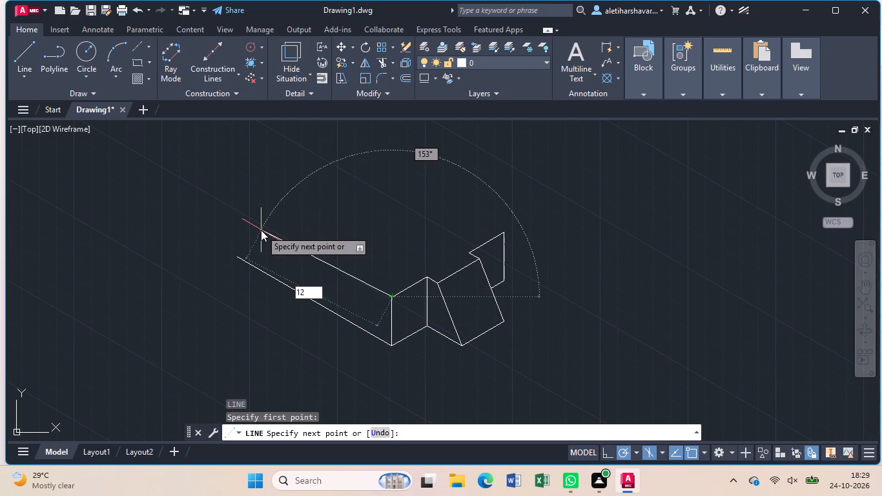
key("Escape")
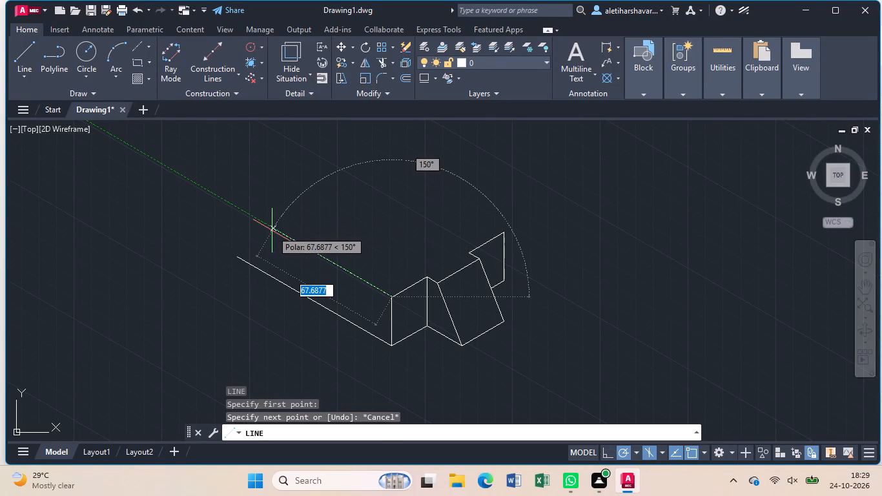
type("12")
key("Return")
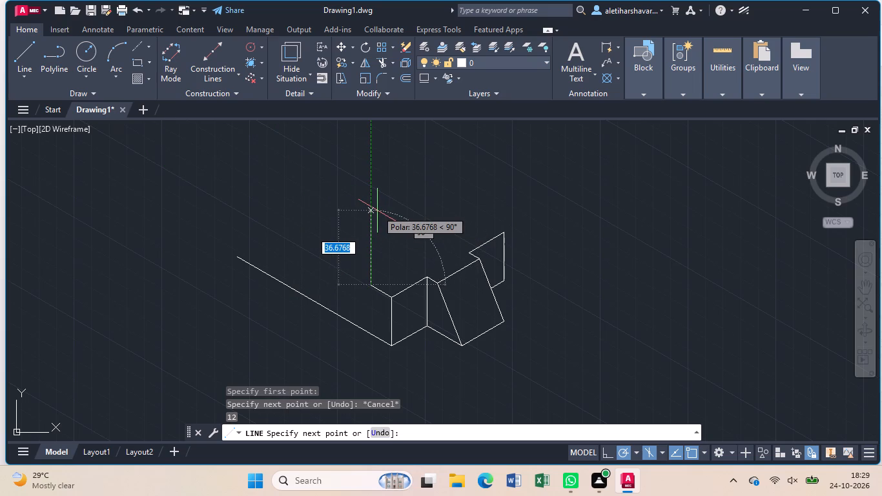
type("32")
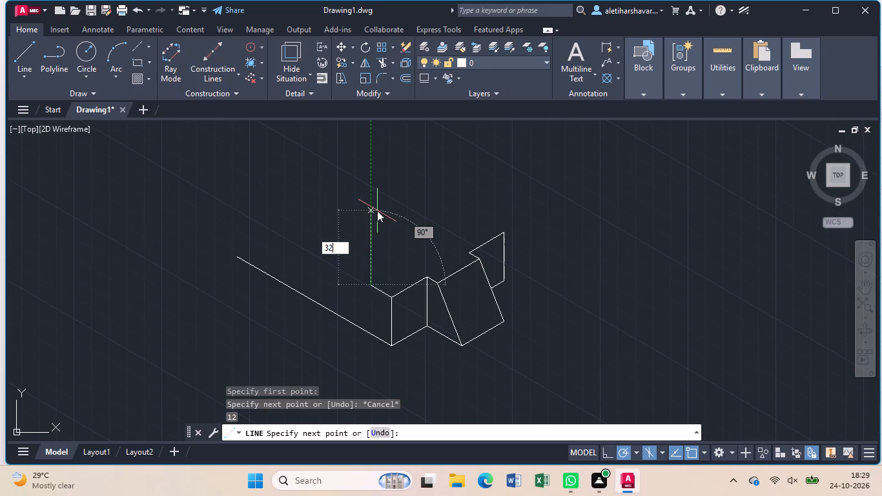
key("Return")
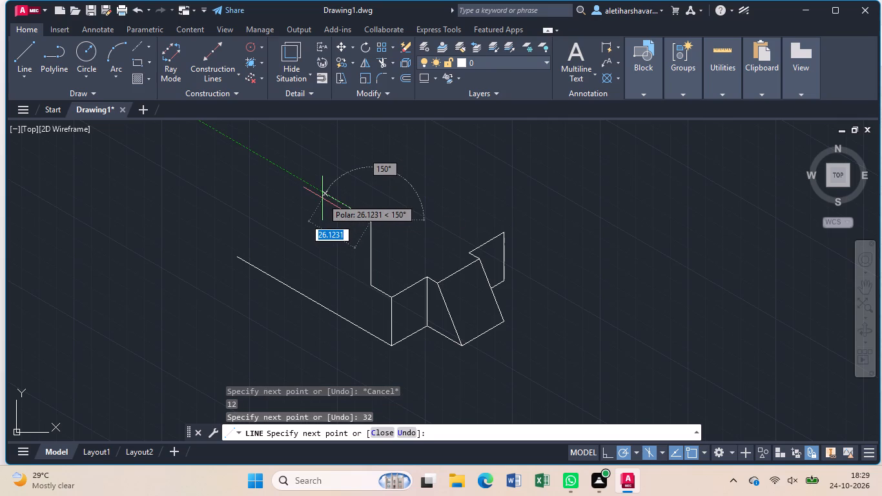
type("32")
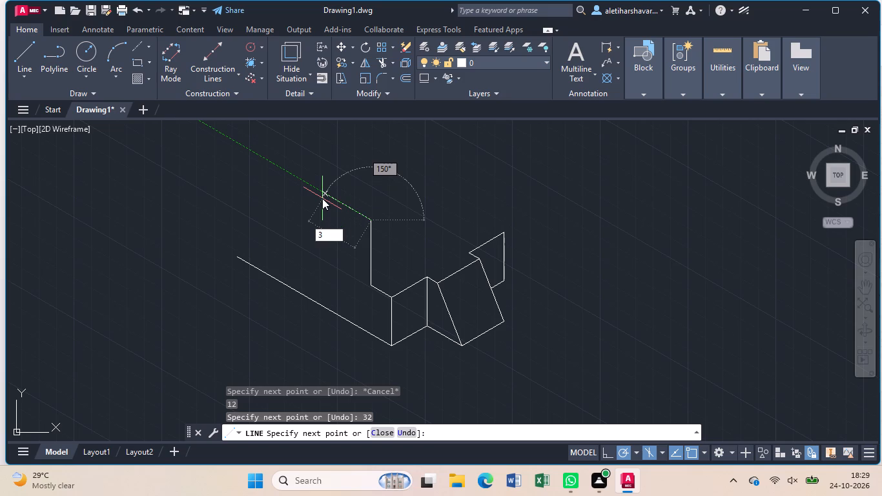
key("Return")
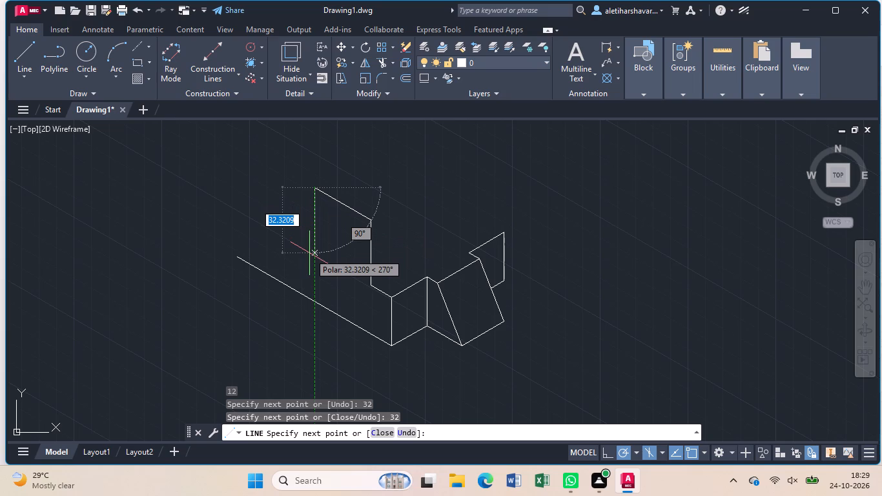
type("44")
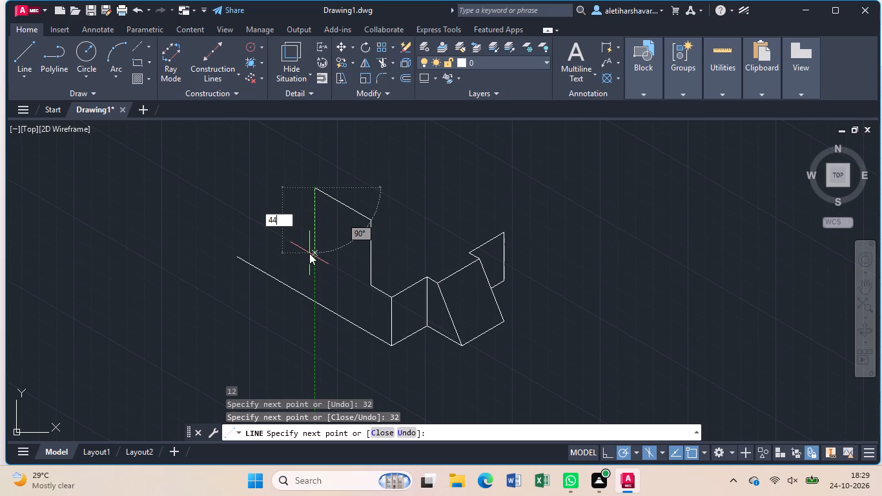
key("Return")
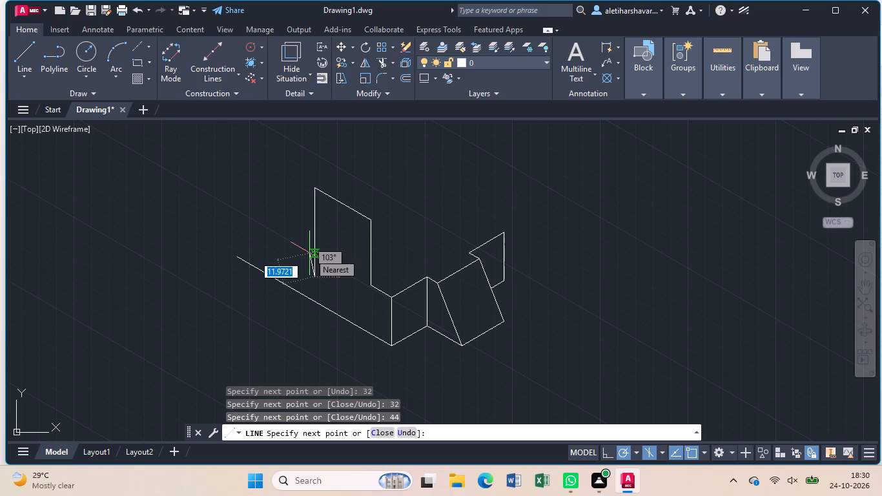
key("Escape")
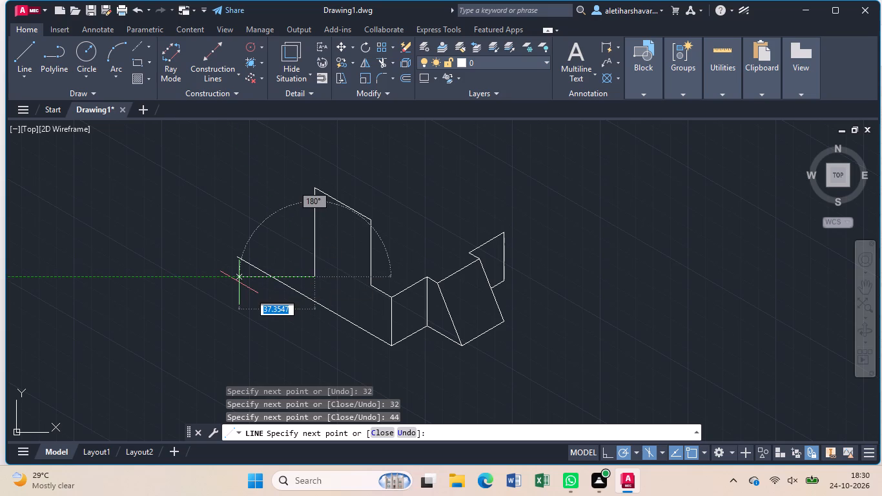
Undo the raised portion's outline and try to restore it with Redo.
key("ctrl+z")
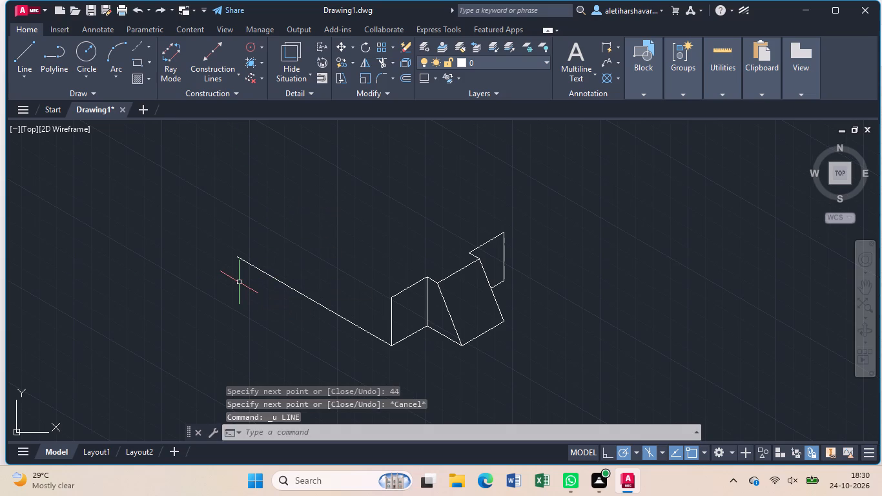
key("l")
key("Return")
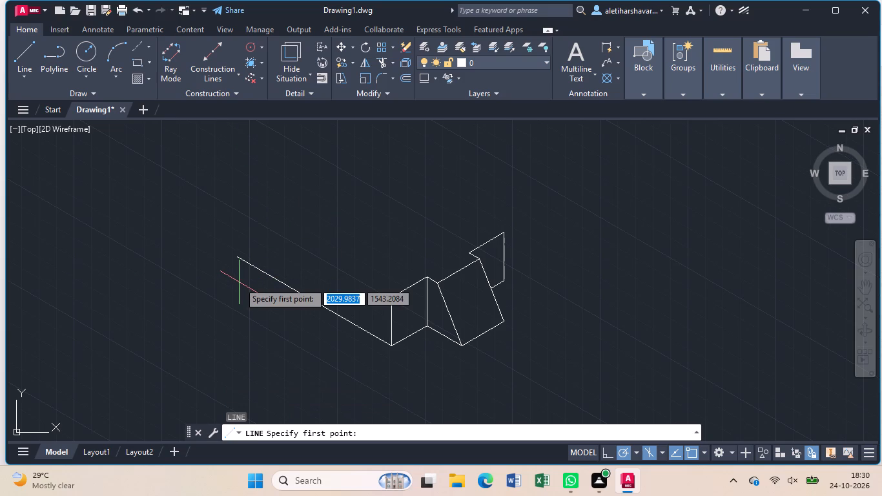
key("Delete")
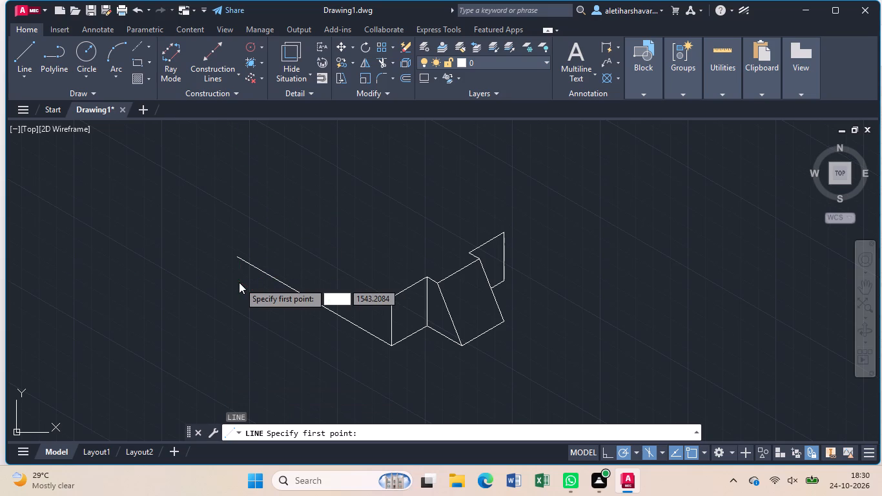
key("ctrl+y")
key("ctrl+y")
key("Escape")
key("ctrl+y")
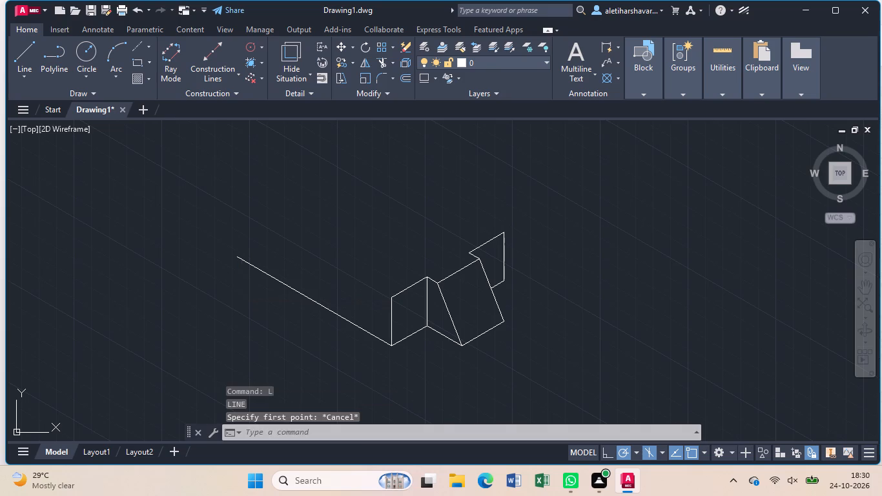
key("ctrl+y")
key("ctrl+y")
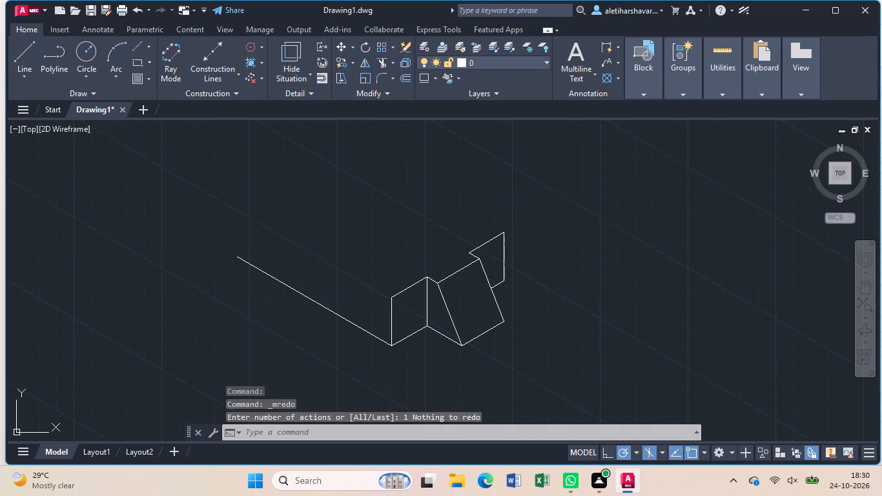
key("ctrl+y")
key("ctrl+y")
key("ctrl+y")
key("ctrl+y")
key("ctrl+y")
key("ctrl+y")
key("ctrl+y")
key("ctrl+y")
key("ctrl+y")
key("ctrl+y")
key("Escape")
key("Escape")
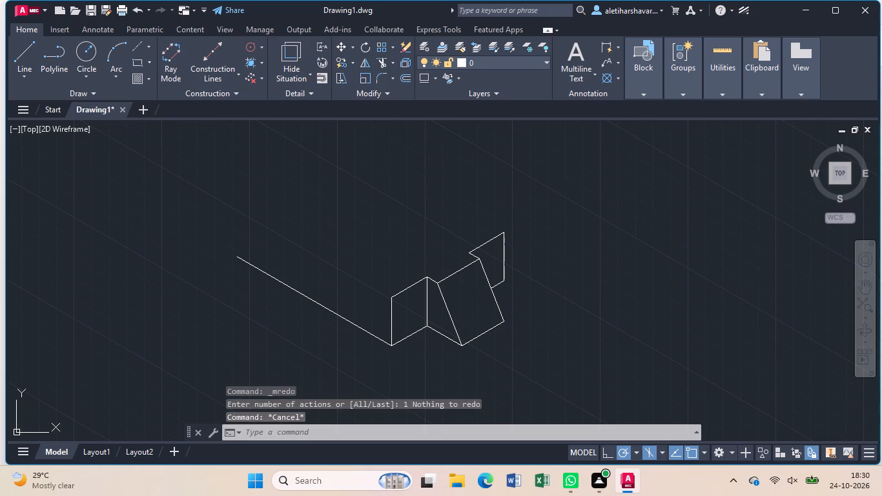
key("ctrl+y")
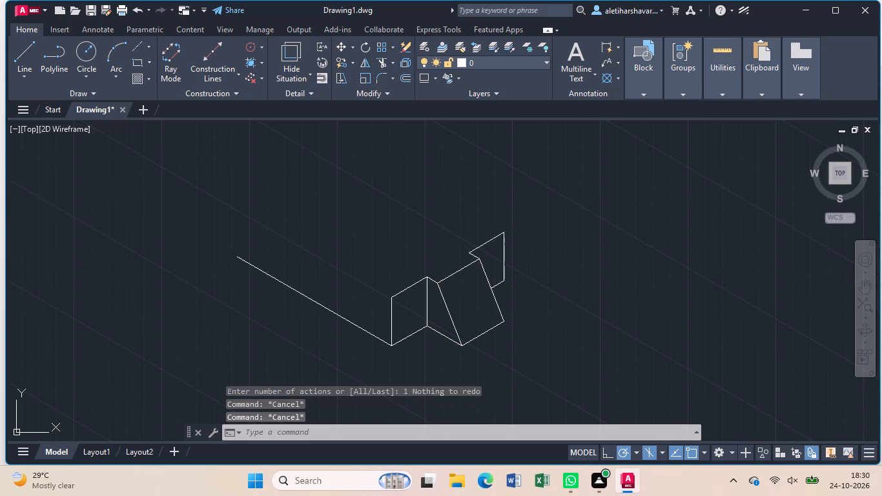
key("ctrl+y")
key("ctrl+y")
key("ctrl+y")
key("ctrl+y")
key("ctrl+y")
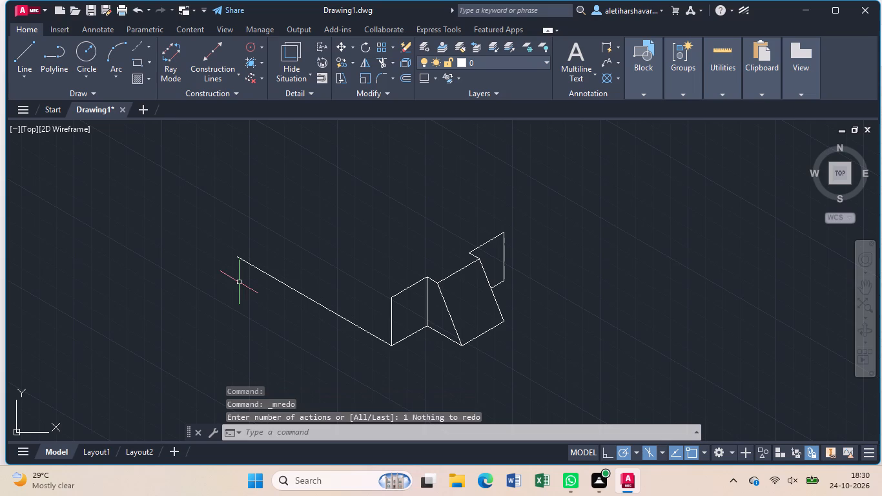
Draw the raised profile from the left face's top left corner: 12 units at 150°, 32 up, 32 at 150°, 44 down, plus a freehand 150° line.
key("l")
key("Return")
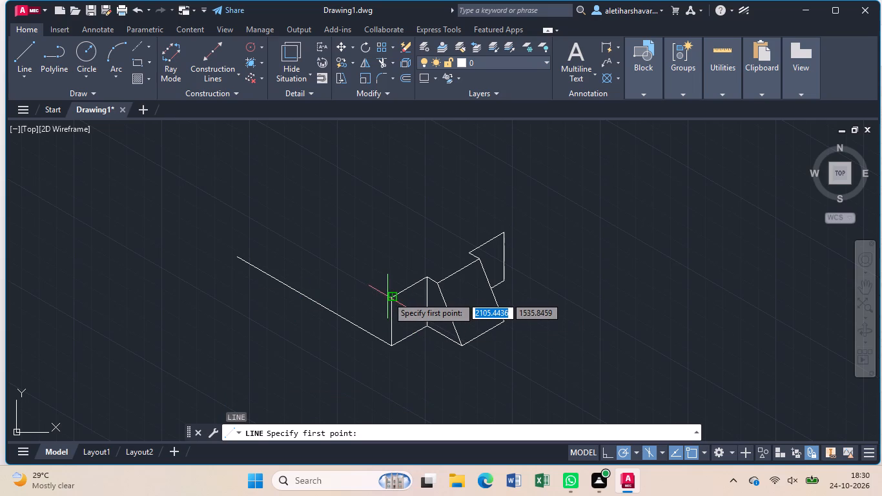
left_click(391, 297)
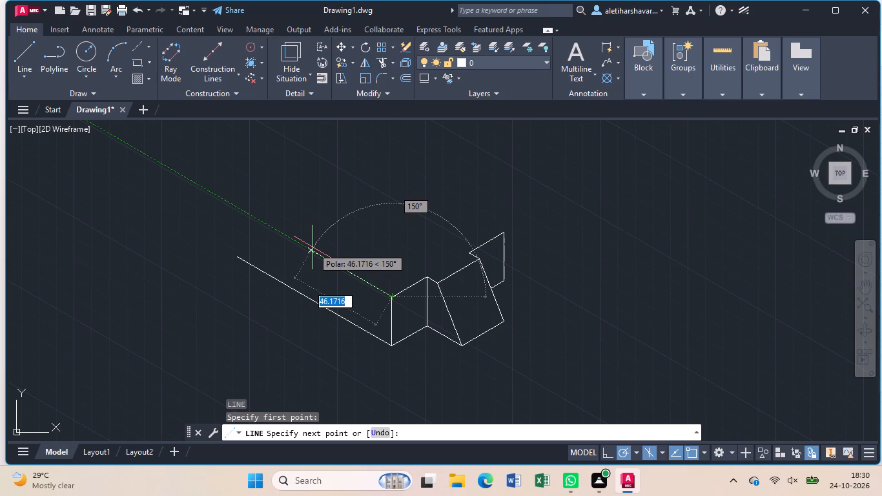
type("12")
key("Return")
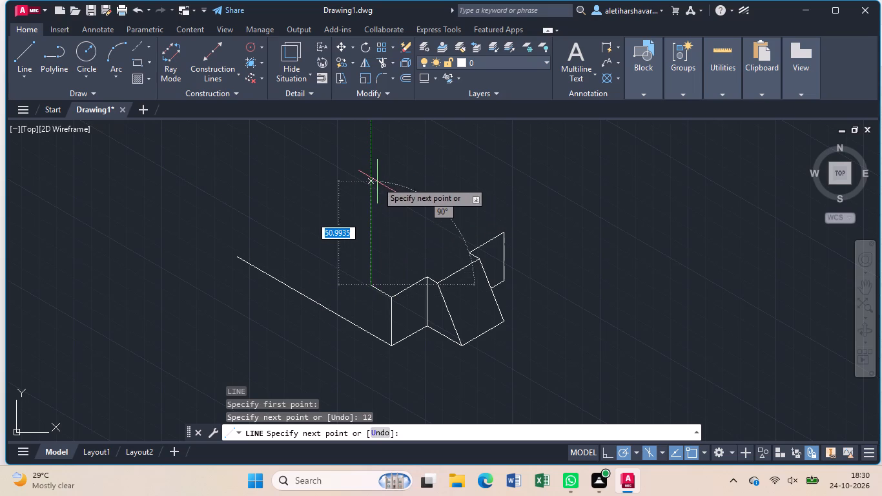
type("32")
key("Return")
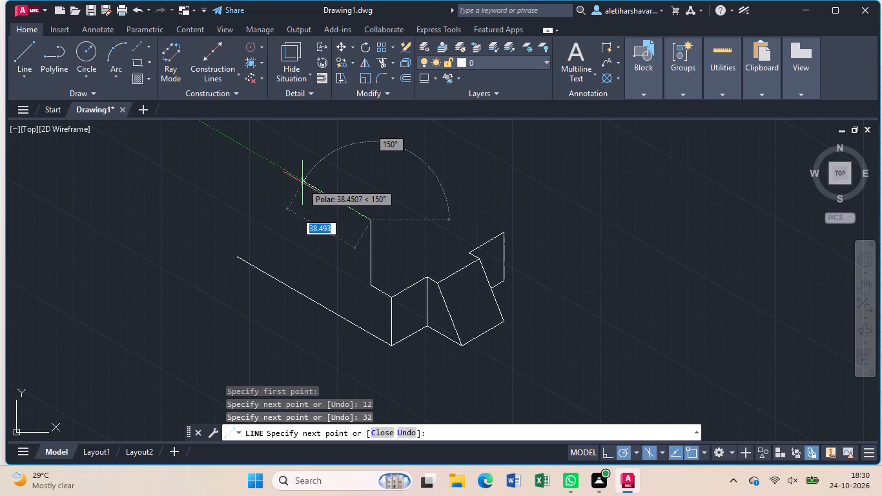
type("32")
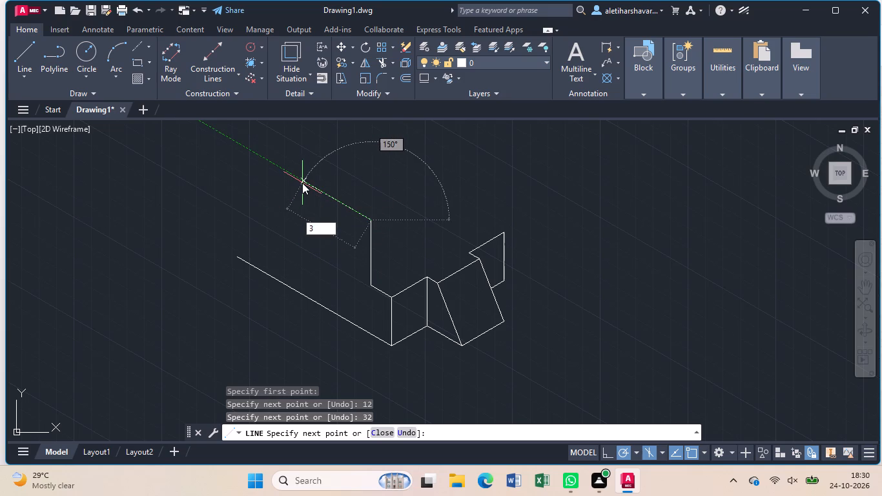
key("Return")
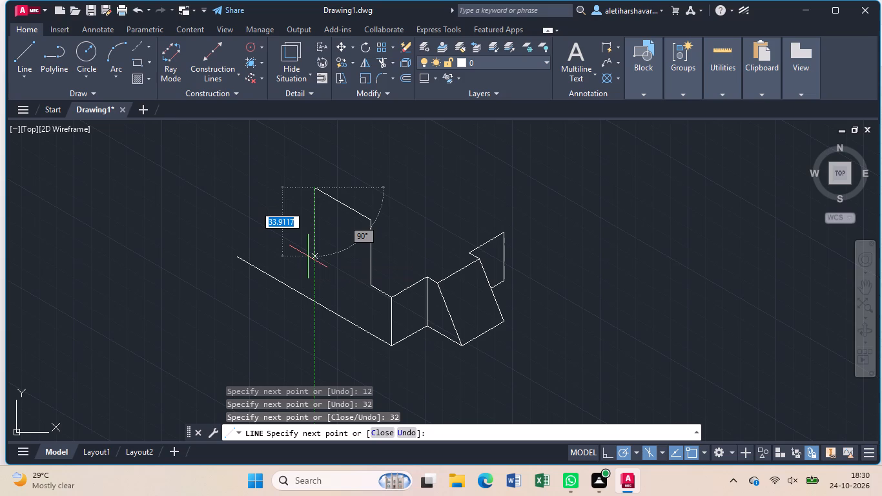
type("44")
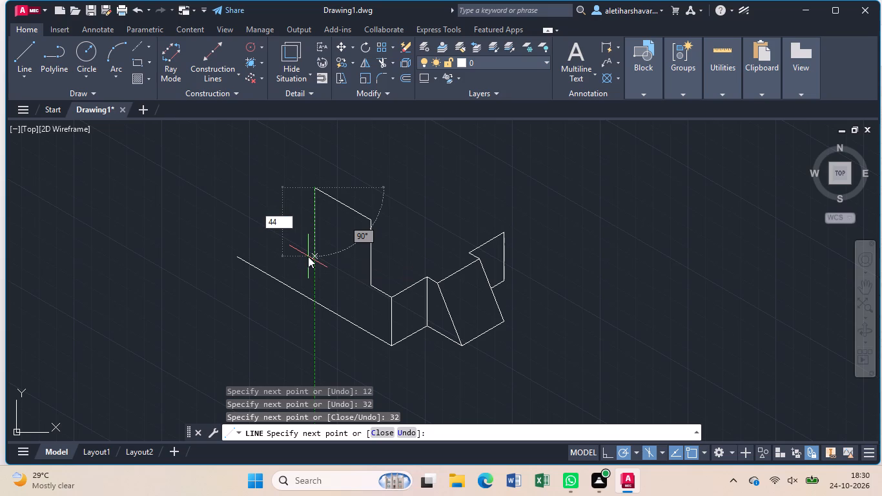
key("Return")
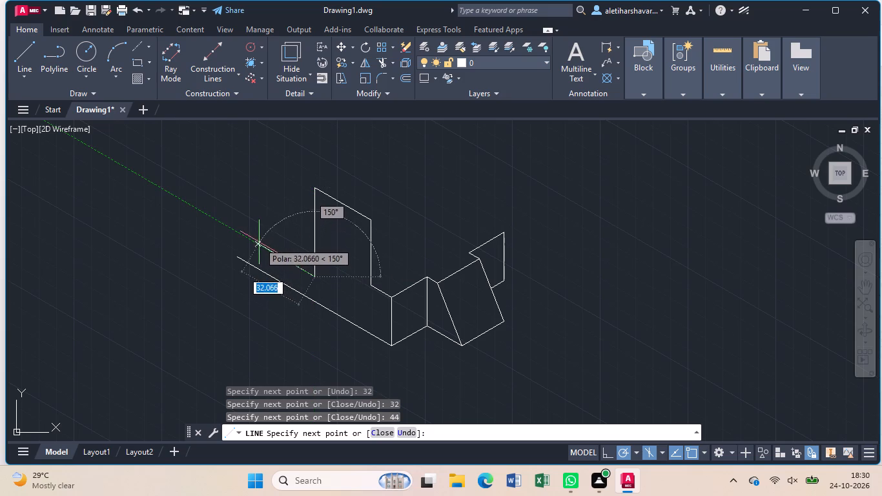
left_click(220, 229)
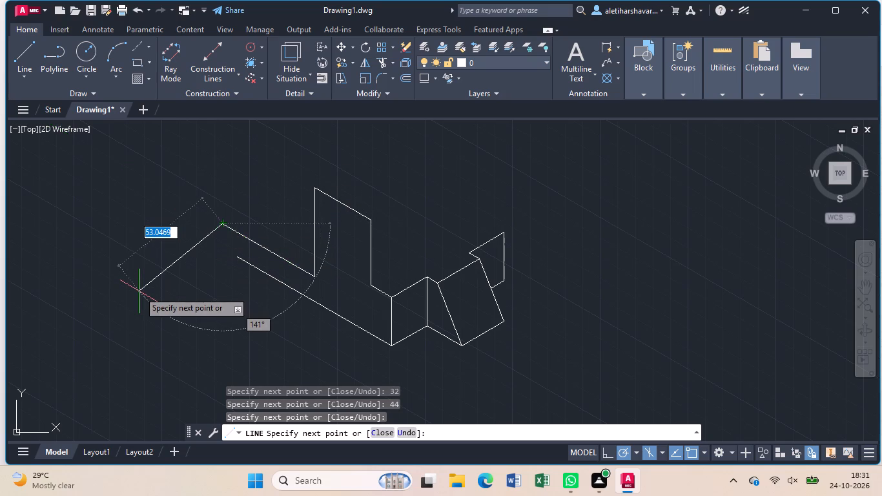
key("Escape")
Draw a vertical line upward from the open far end of the left face's long bottom edge, extending above the upper 150° line.
key("l")
key("Return")
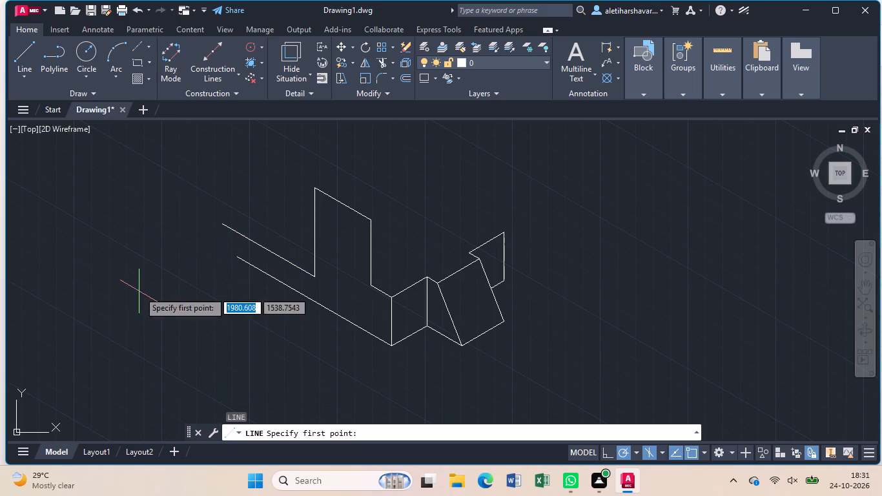
left_click(236, 258)
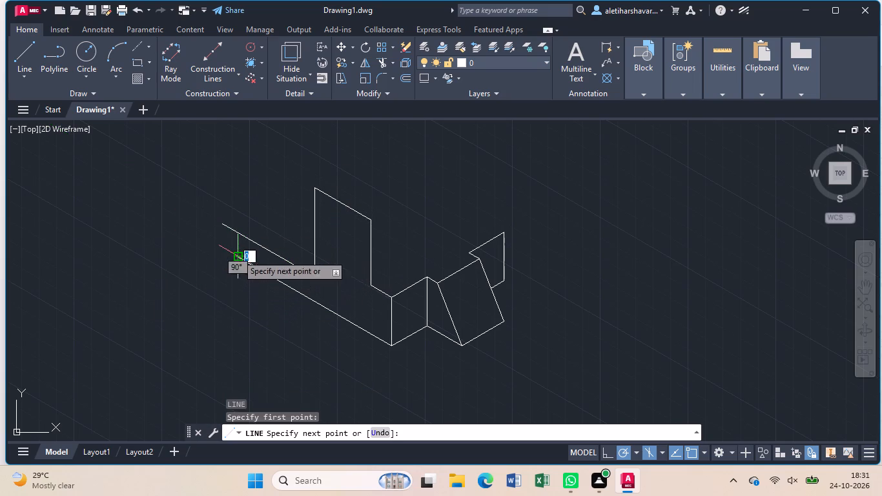
left_click(240, 167)
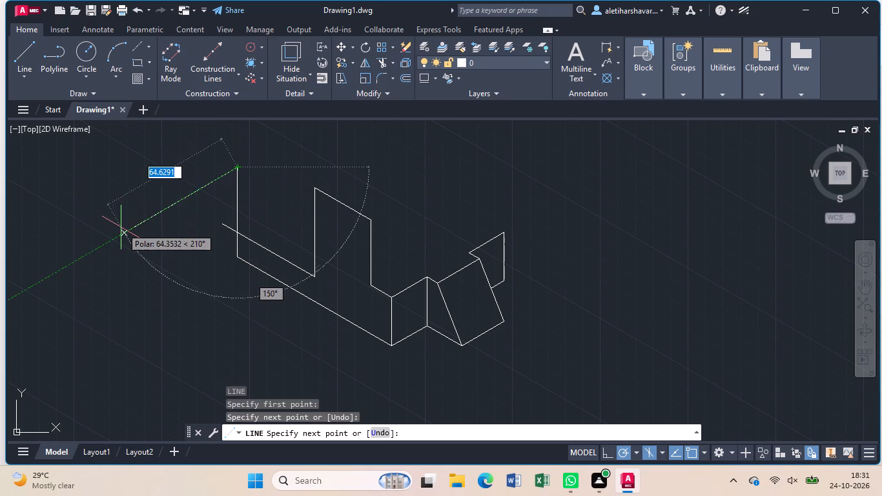
key("Escape")
Trim the 150° line's overhang beyond the new vertical line and the part of that vertical line above it.
type("tr")
key("Return")
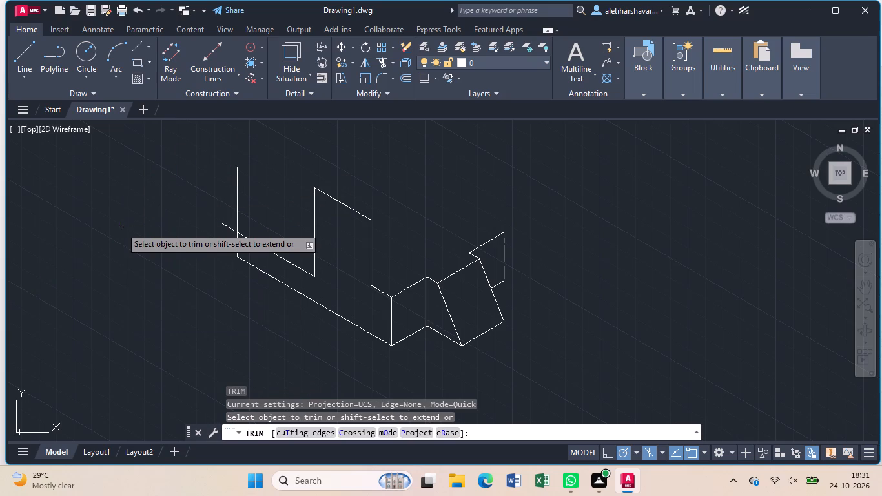
left_click(228, 228)
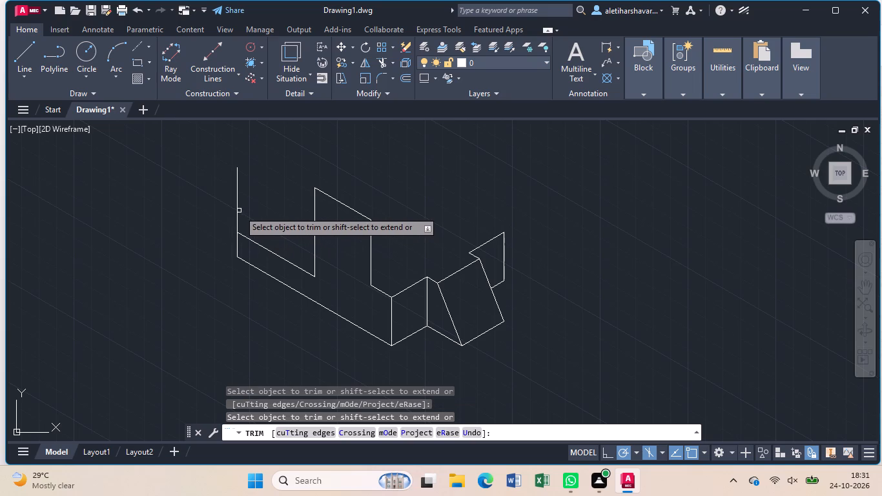
left_click(237, 211)
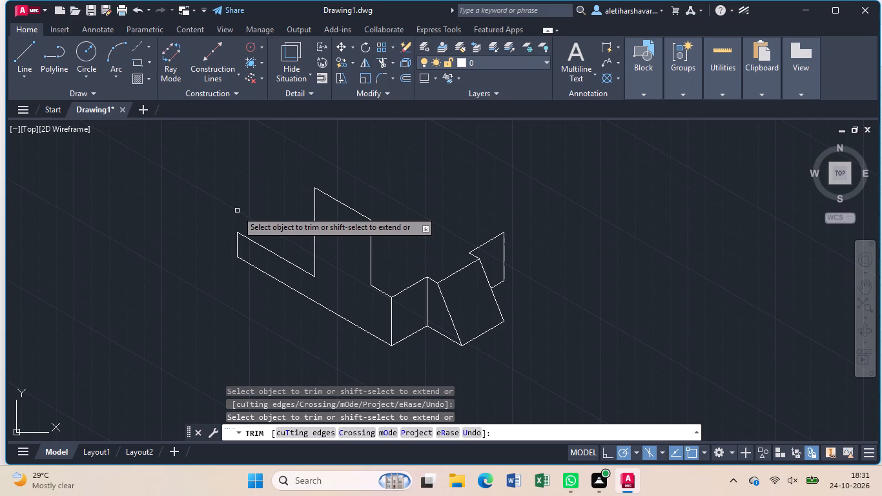
key("Escape")
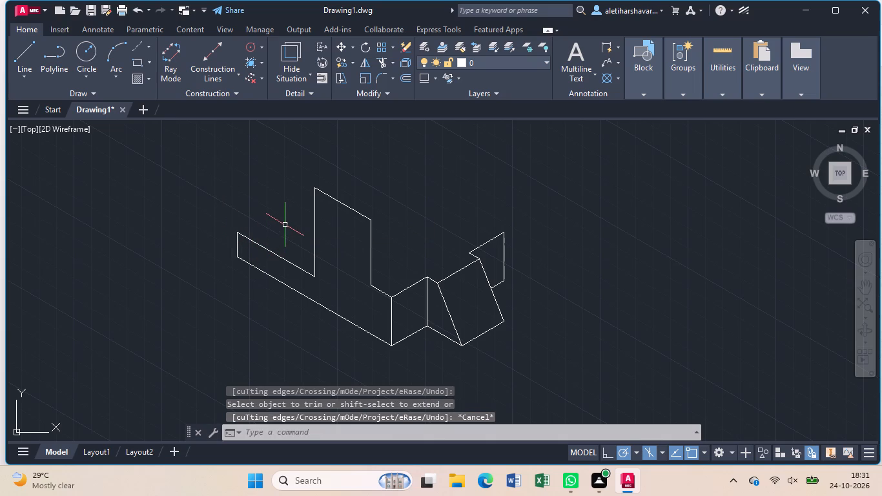
Outline the raised portion's side face from its lower front corner: 12 units at 30°, 32 up, then back to its top front corner.
middle_click_drag(285, 225, 223, 271)
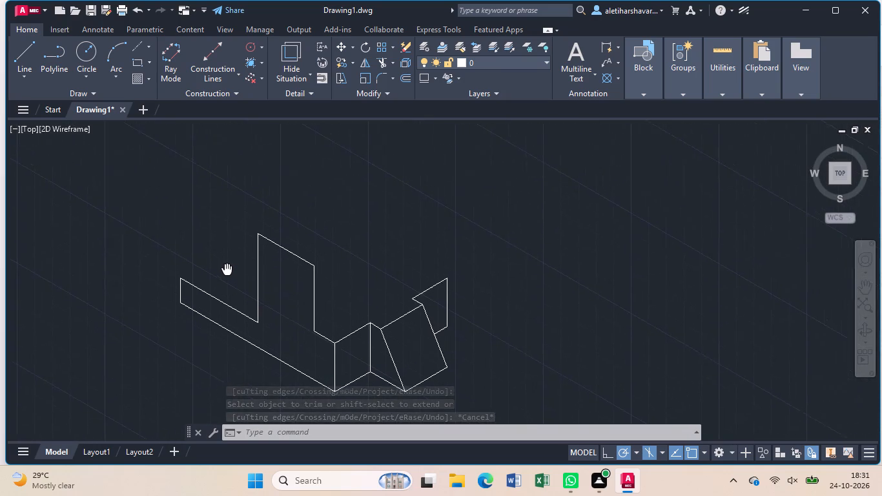
middle_click_drag(223, 271, 211, 274)
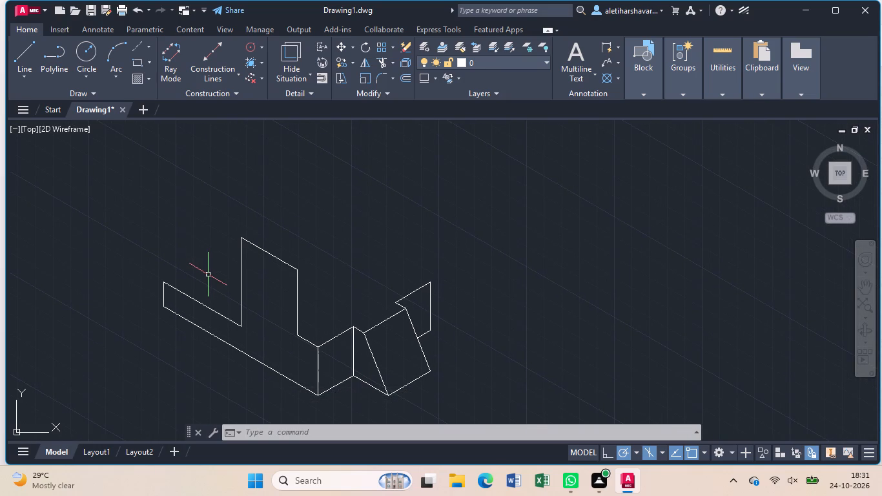
key("l")
key("Return")
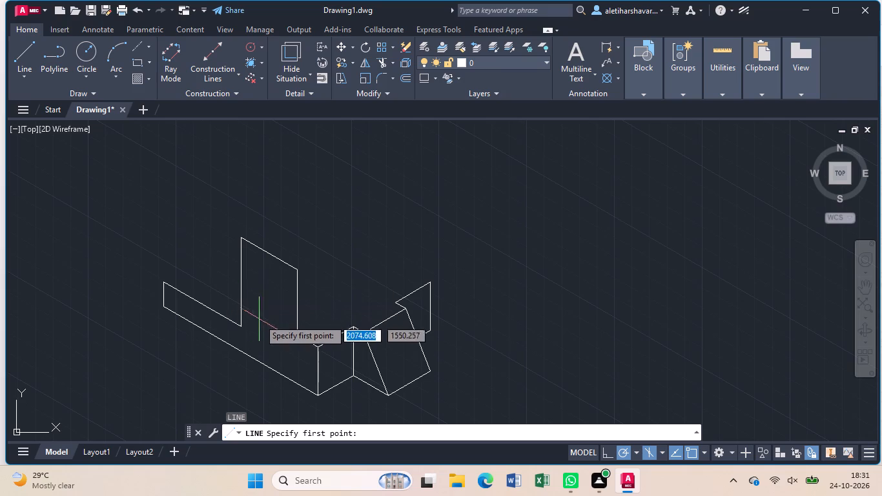
left_click(298, 331)
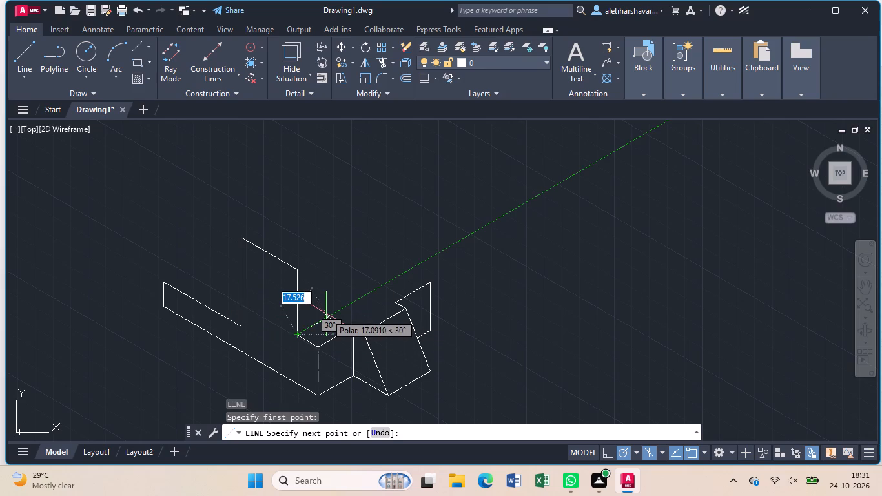
type("12")
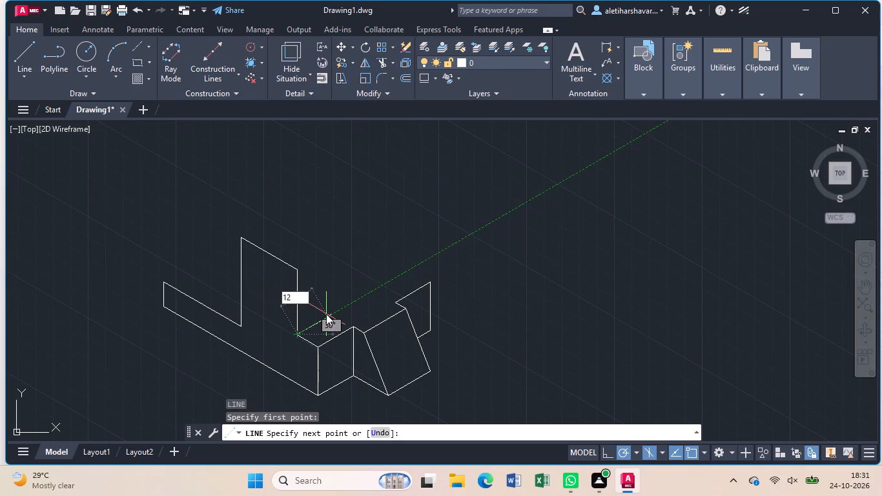
key("Return")
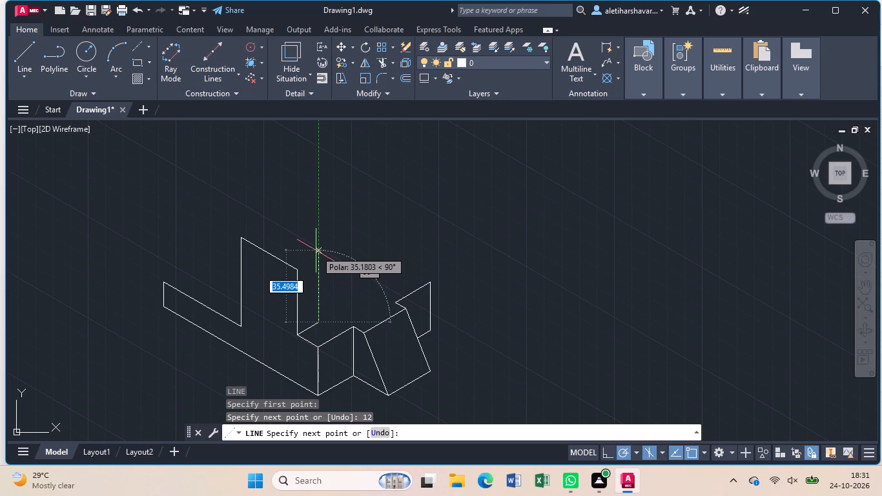
type("32")
key("Return")
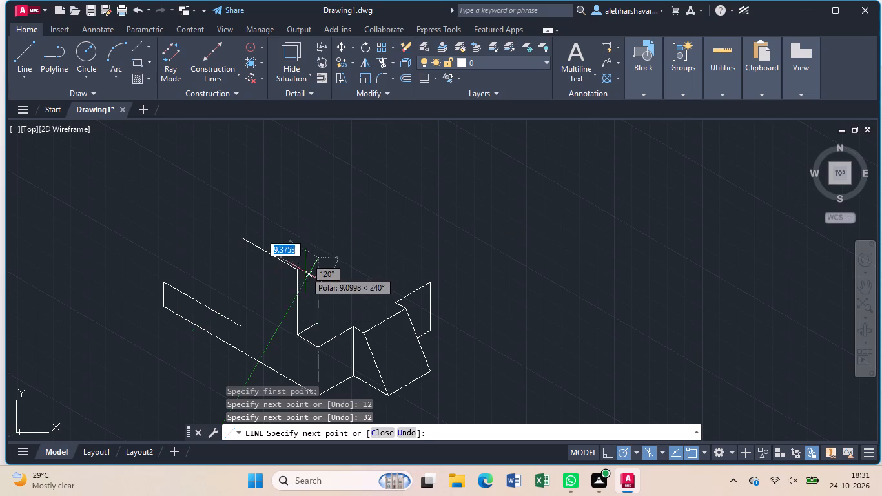
left_click(299, 273)
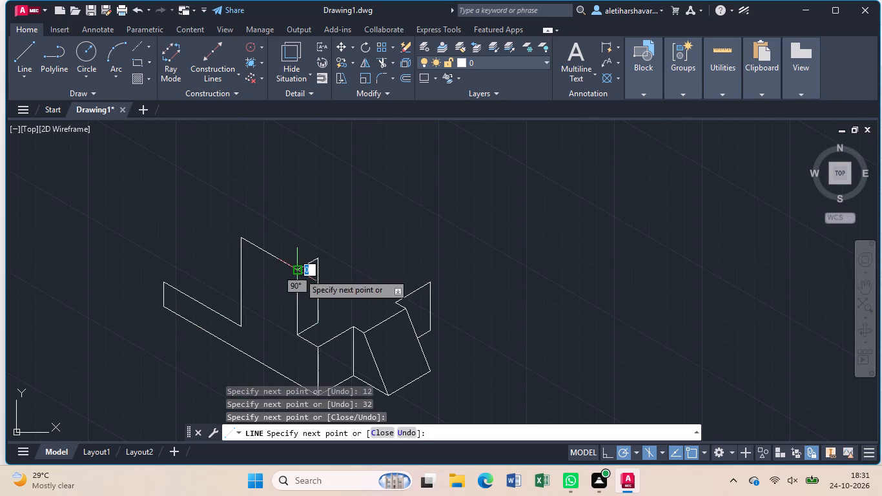
key("Escape")
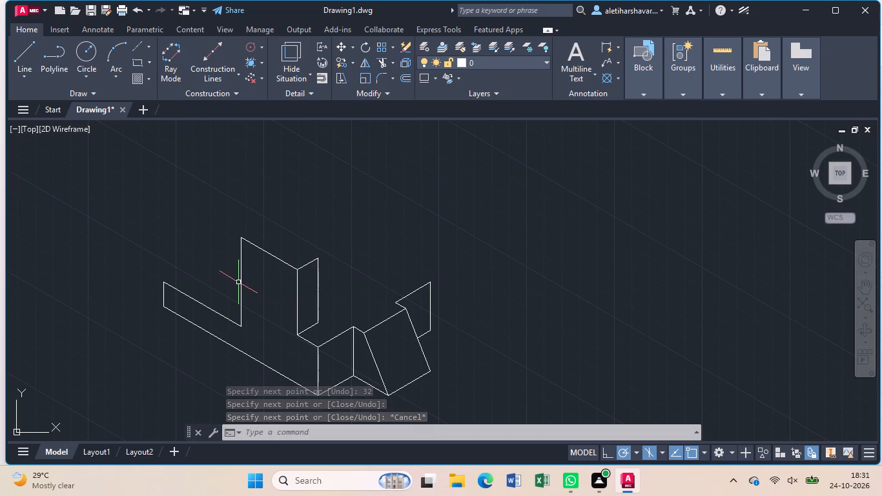
From the base's far right top corner, draw 12 units at 150°, 12 at 210°, 32 up, 12 at 30°, and down to the 150° line's end.
key("l")
key("Return")
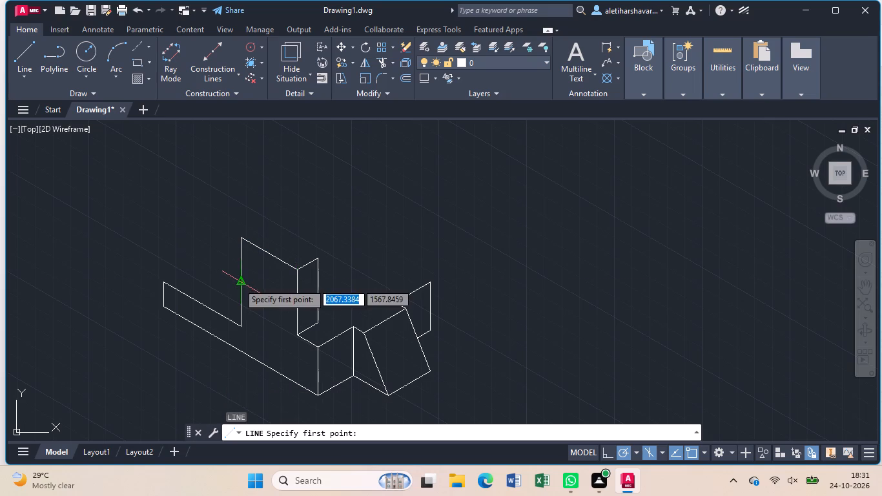
left_click(430, 281)
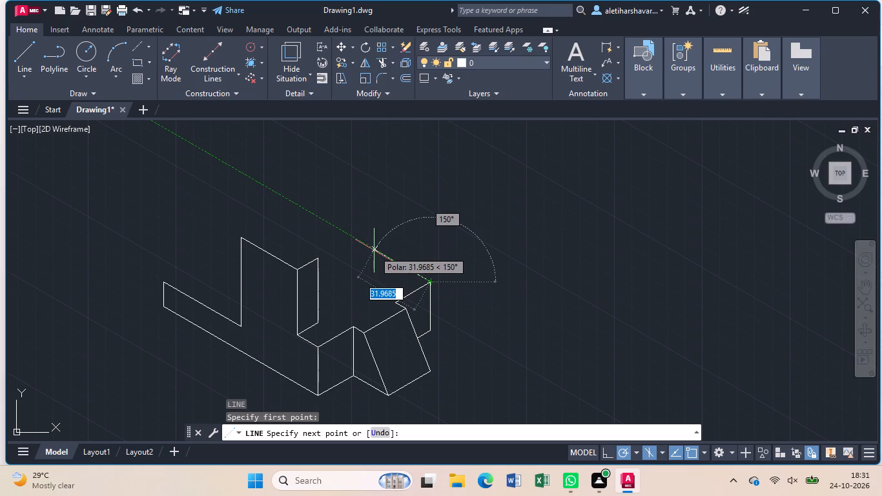
type("12")
key("Return")
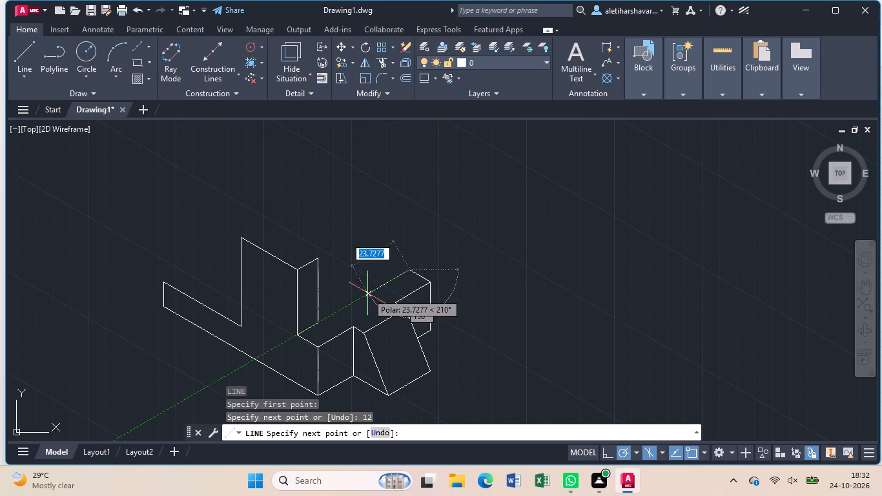
type("12")
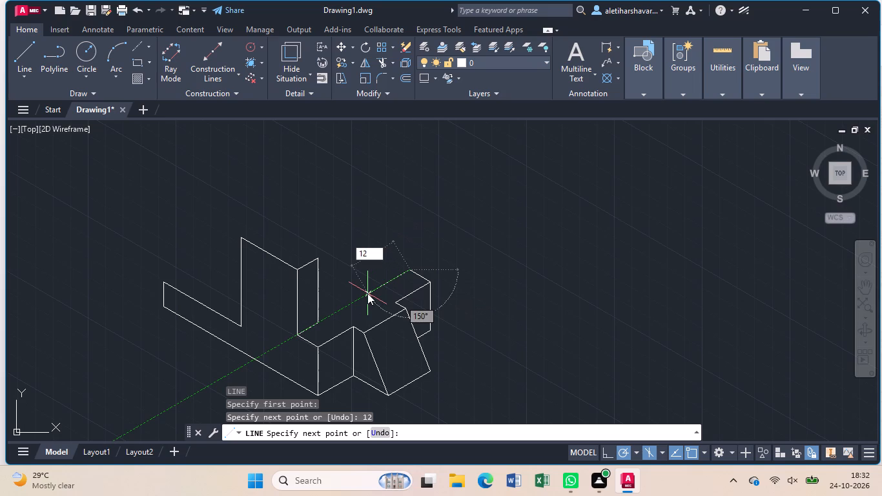
key("Return")
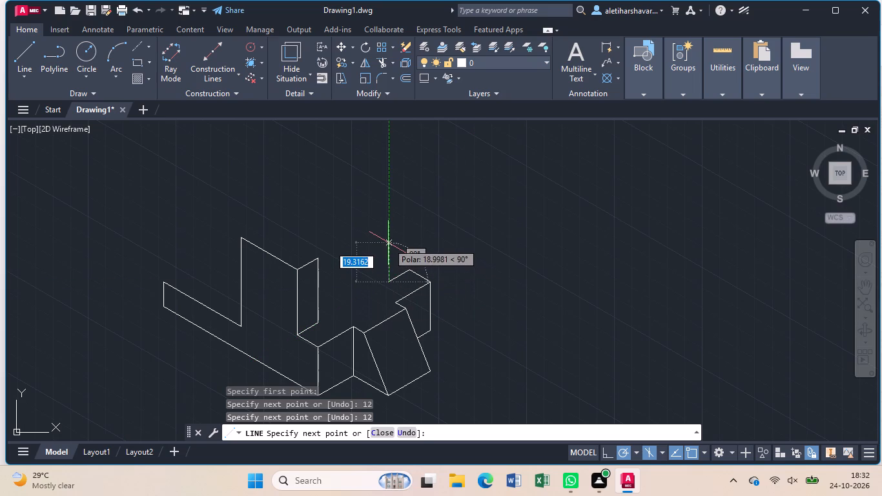
key("2")
key("4")
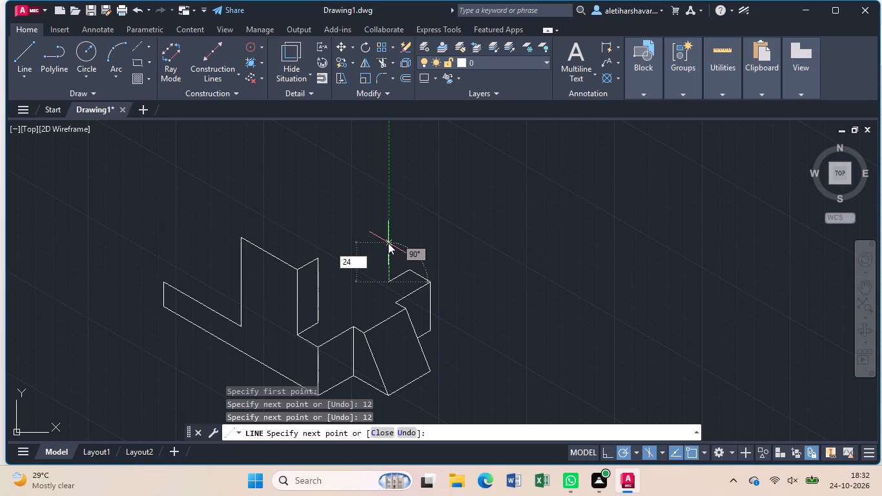
key("BackSpace")
key("BackSpace")
type("32")
key("Return")
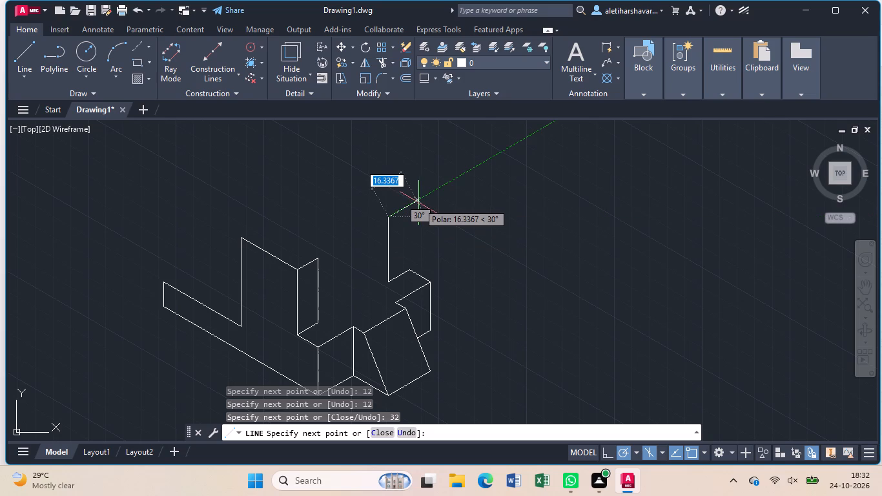
type("12")
key("Return")
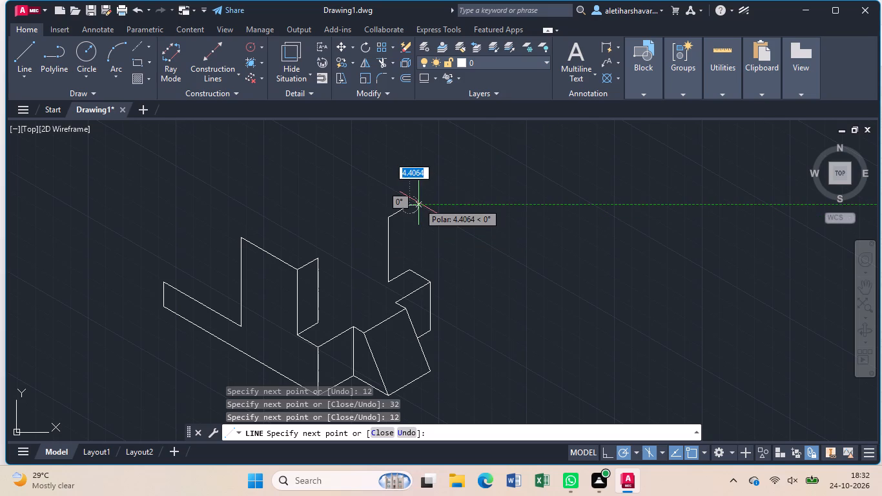
left_click(409, 272)
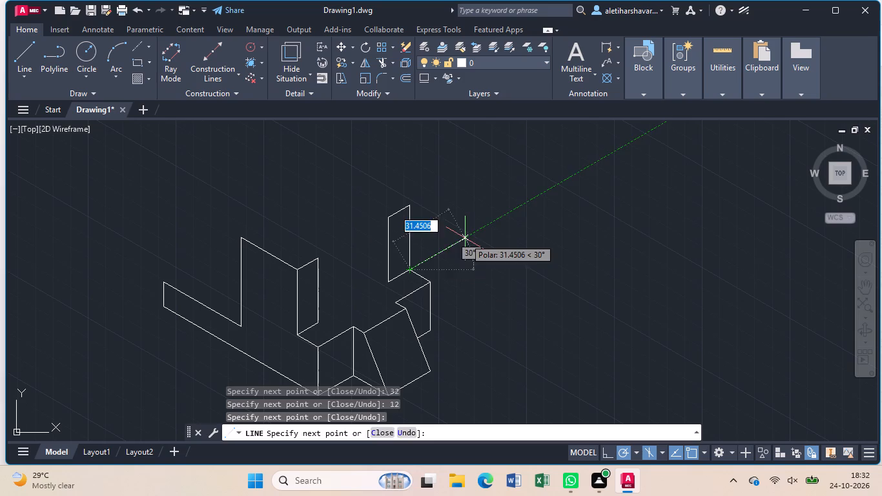
key("Escape")
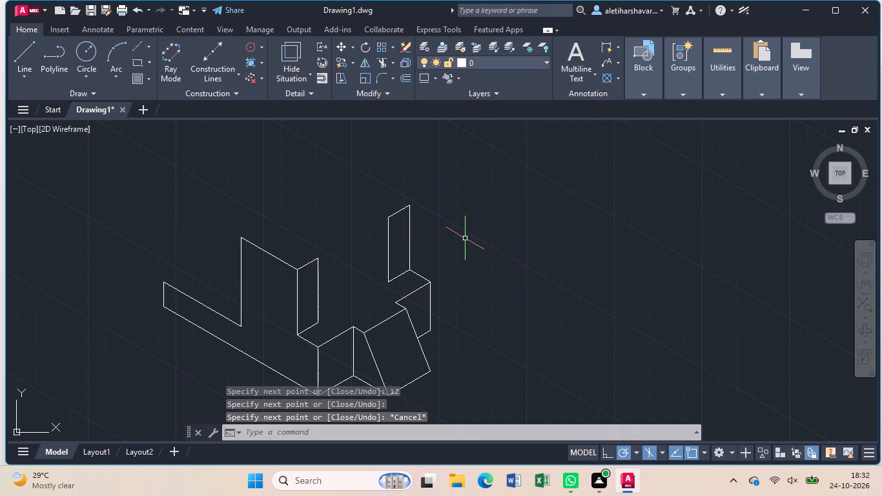
Connect the facing top corners of the two 32-unit uprights with a 30° line.
key("l")
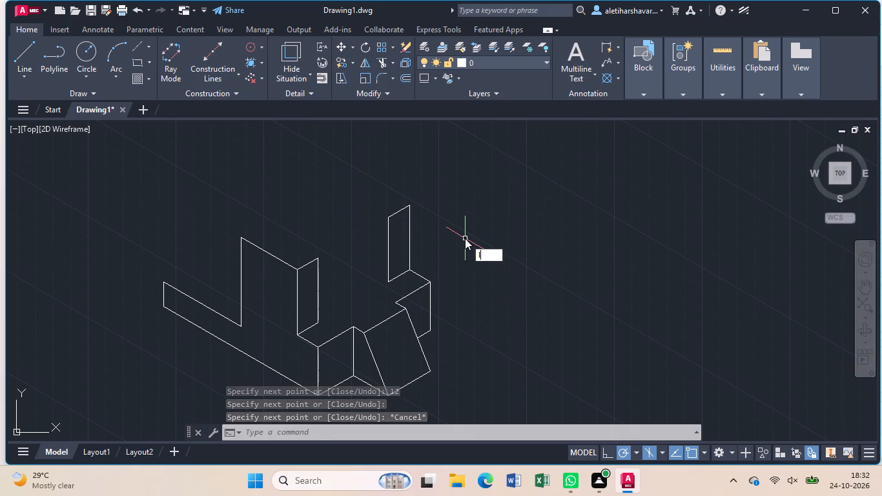
key("Return")
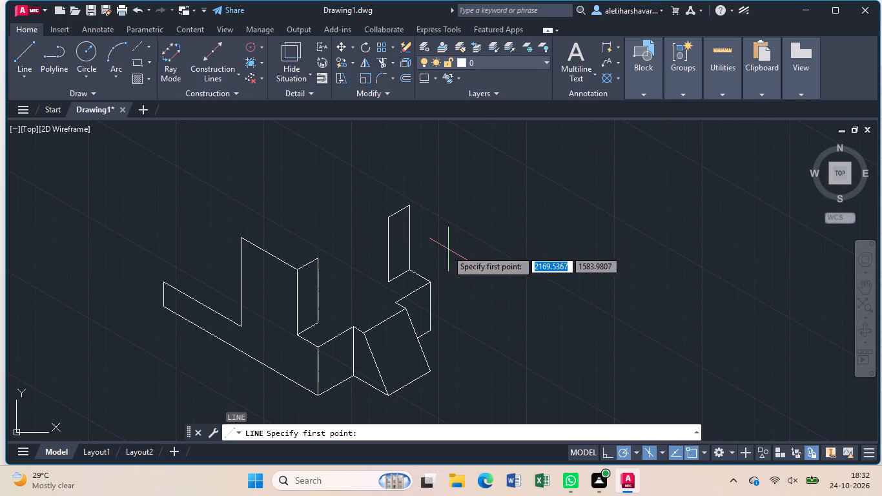
left_click(314, 259)
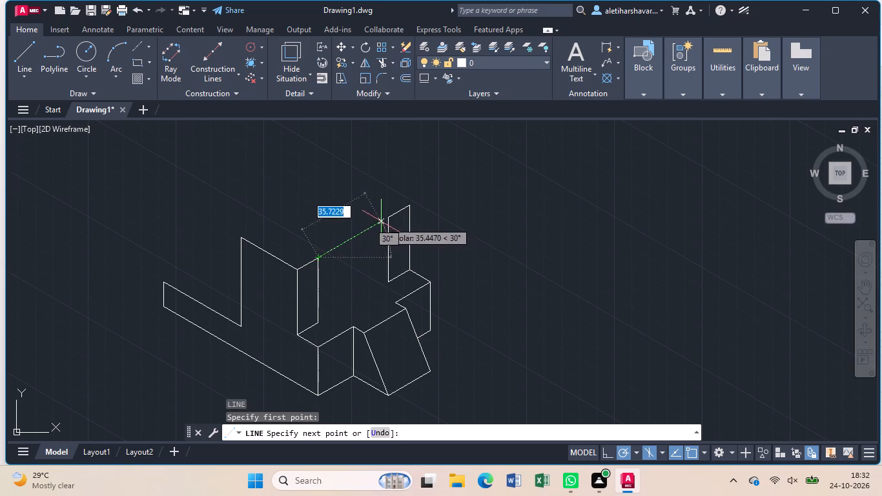
left_click(387, 217)
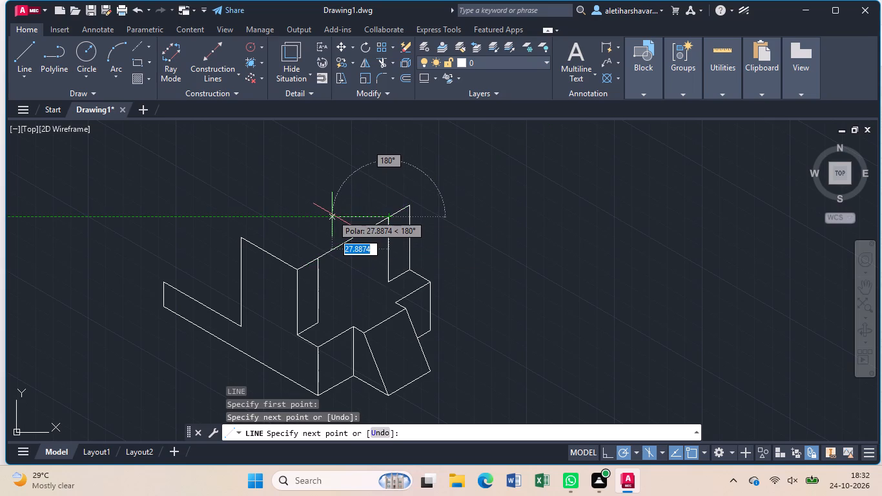
key("Escape")
Draw a top-plane isocircle of radius 20 centred on the midpoint of the 30° line joining the two uprights.
type("ell")
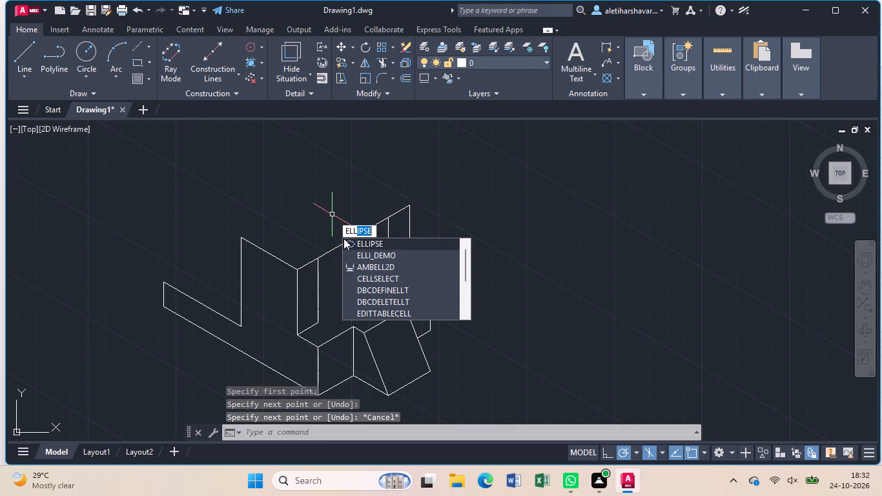
left_click(360, 240)
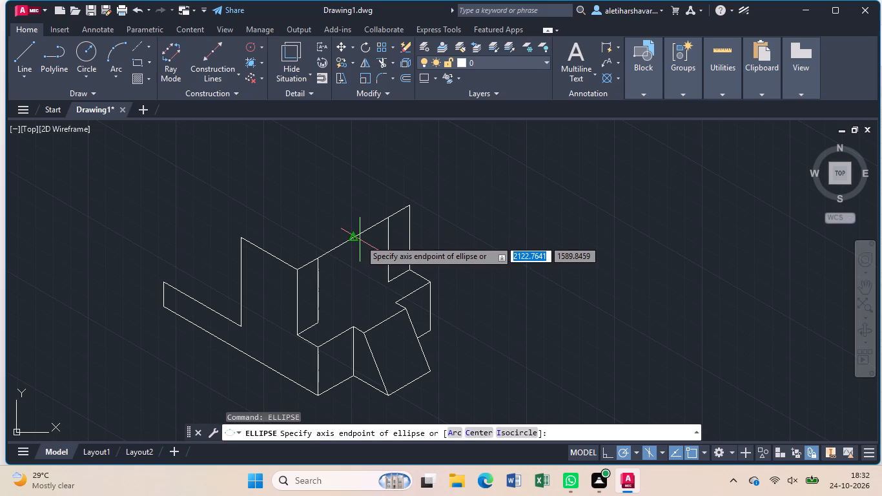
left_click(525, 430)
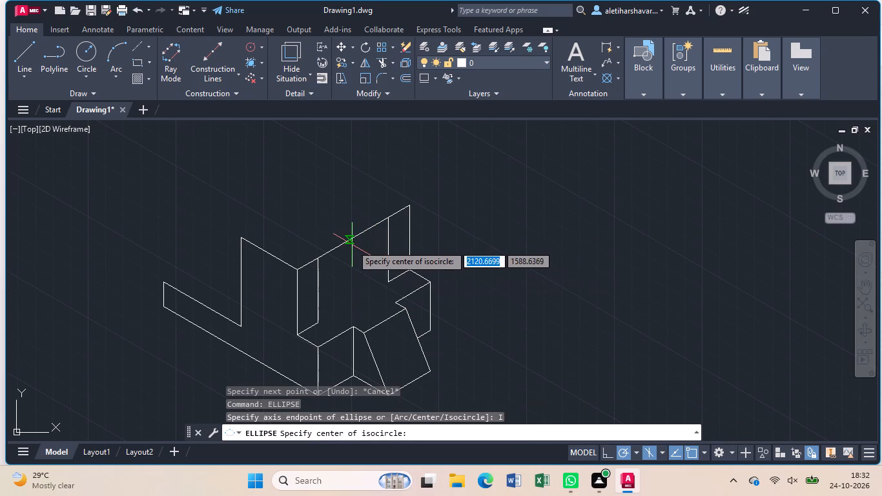
left_click(351, 240)
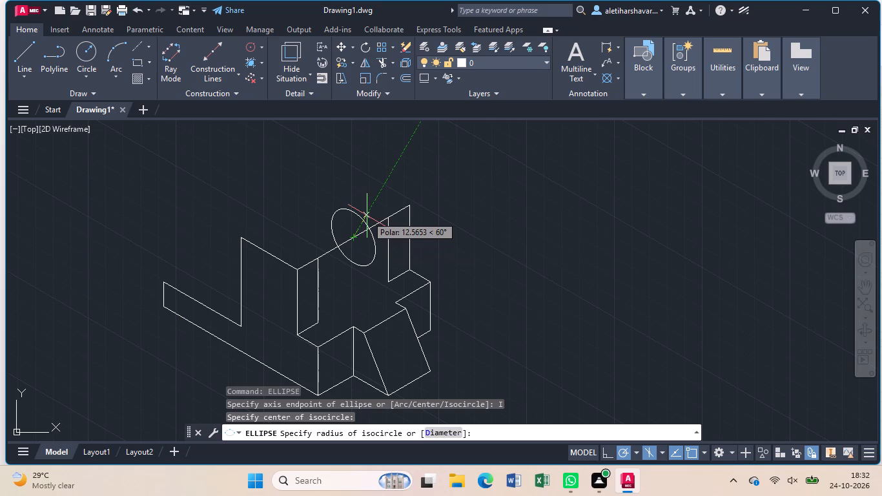
key("F5")
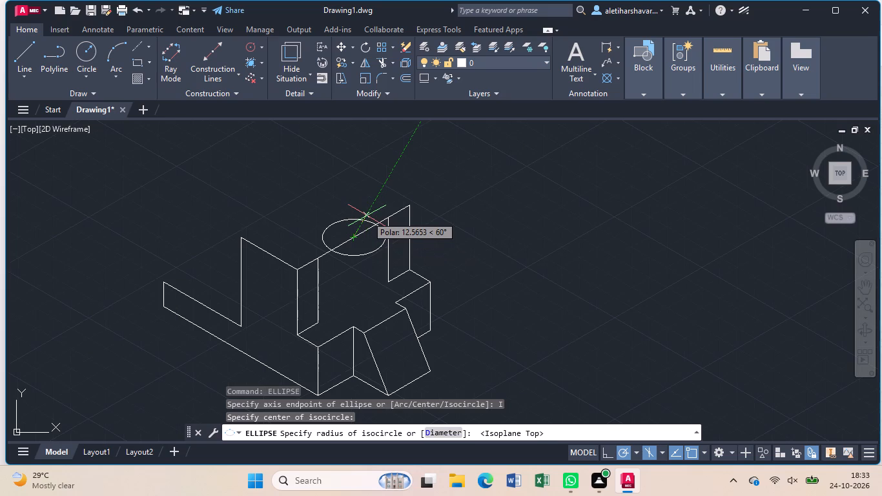
type("20")
key("Return")
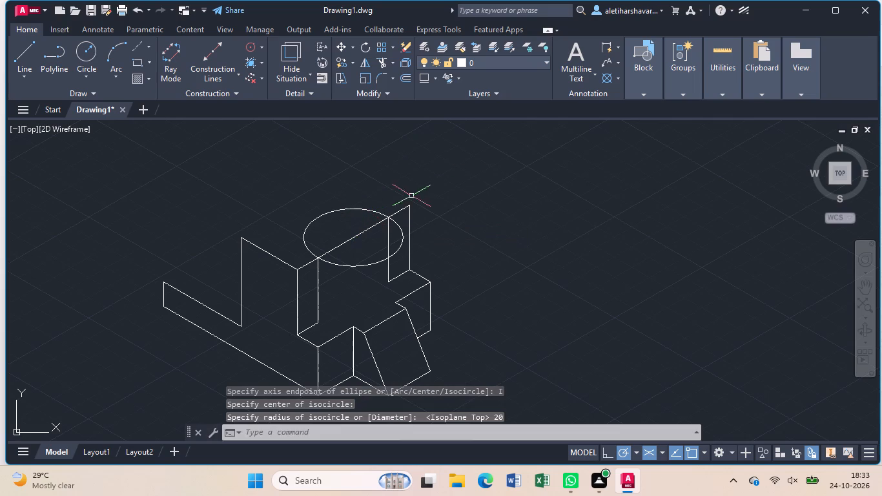
Trim away the front half of the isocircle, including the piece beyond the far upright, keeping only the rear arc.
key("t")
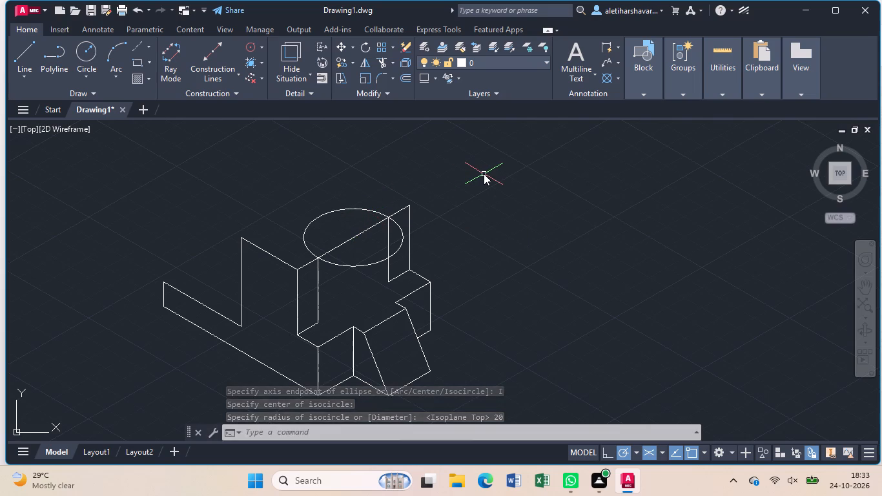
key("r")
key("Return")
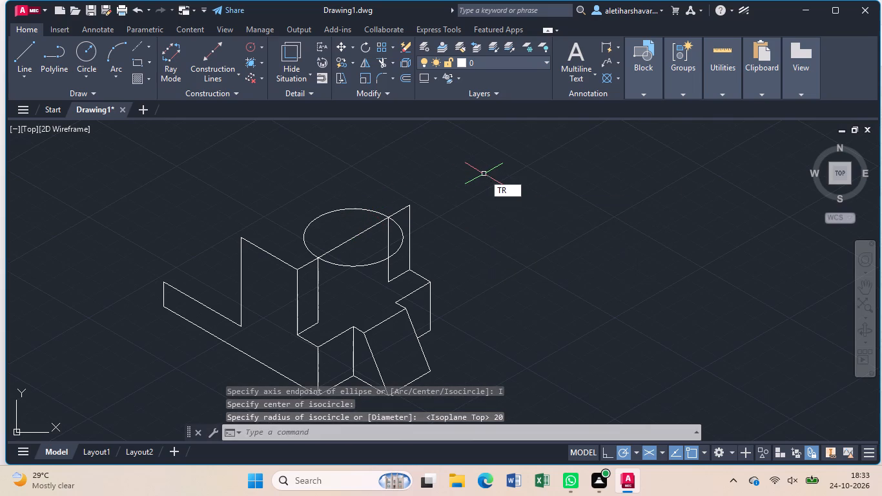
left_click(398, 247)
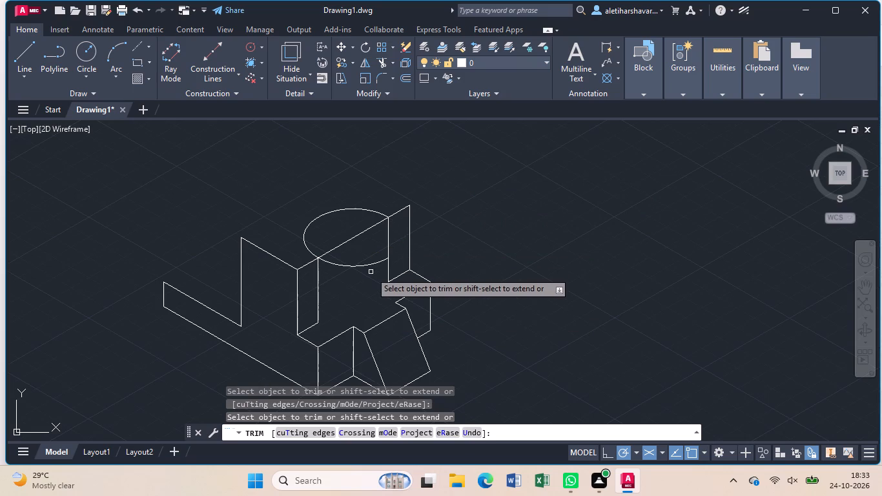
left_click(366, 265)
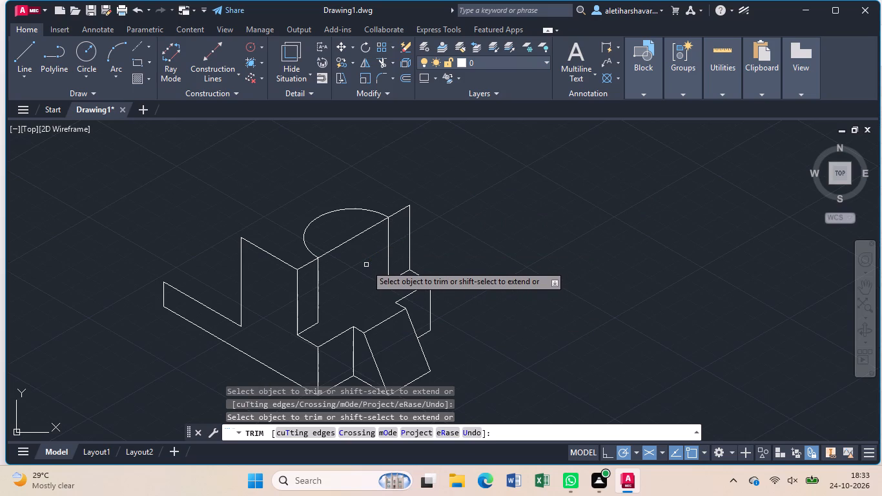
key("Escape")
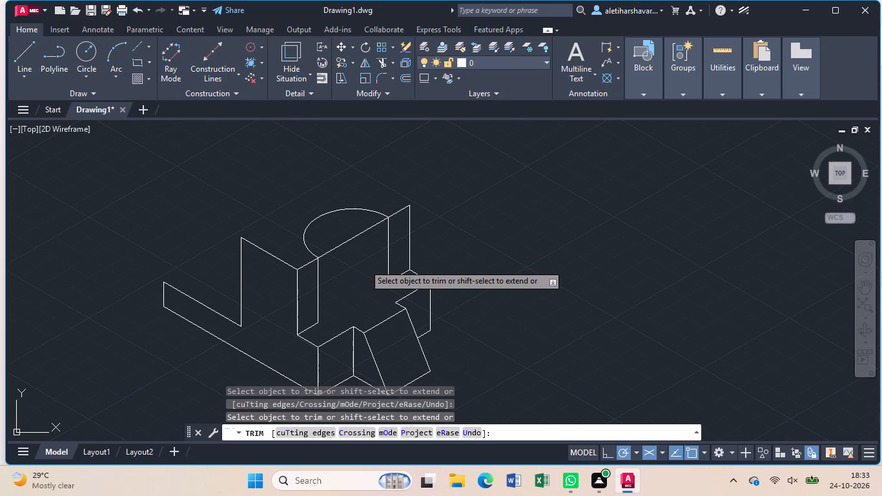
Copy the remaining arc 32 units straight down, from the near upright's top inner corner to its foot.
type("co")
key("Return")
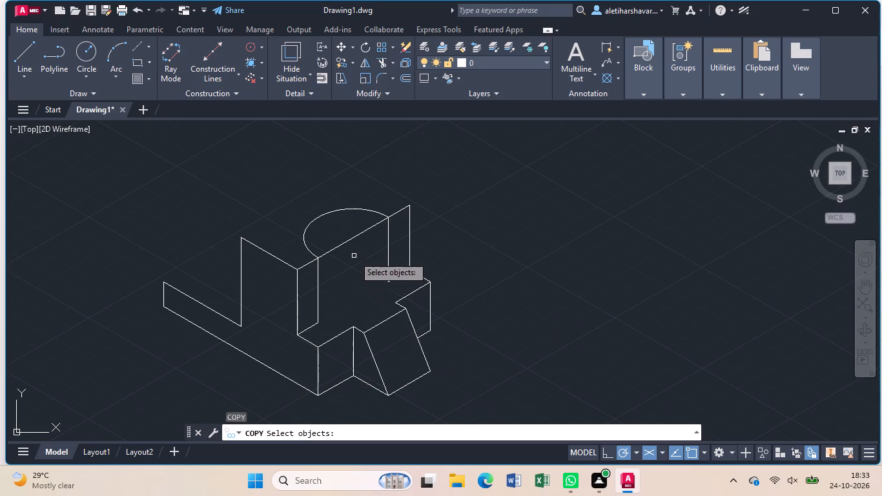
left_click(315, 219)
key("Return")
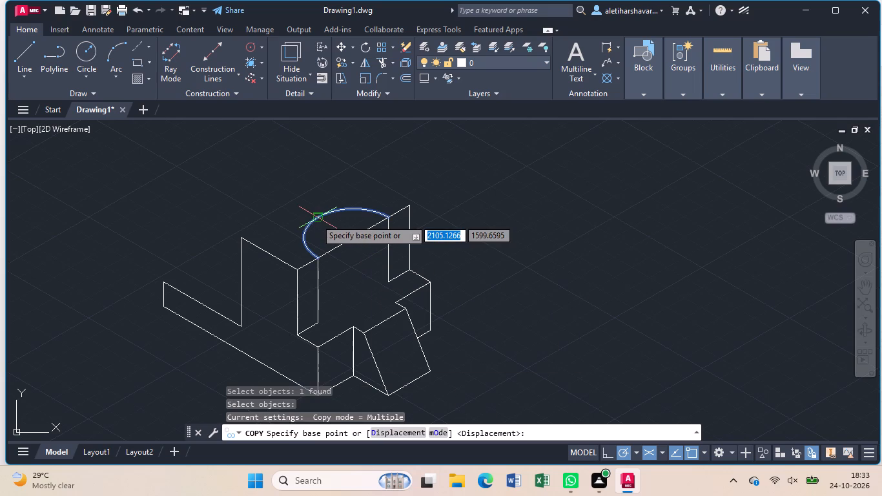
left_click(314, 254)
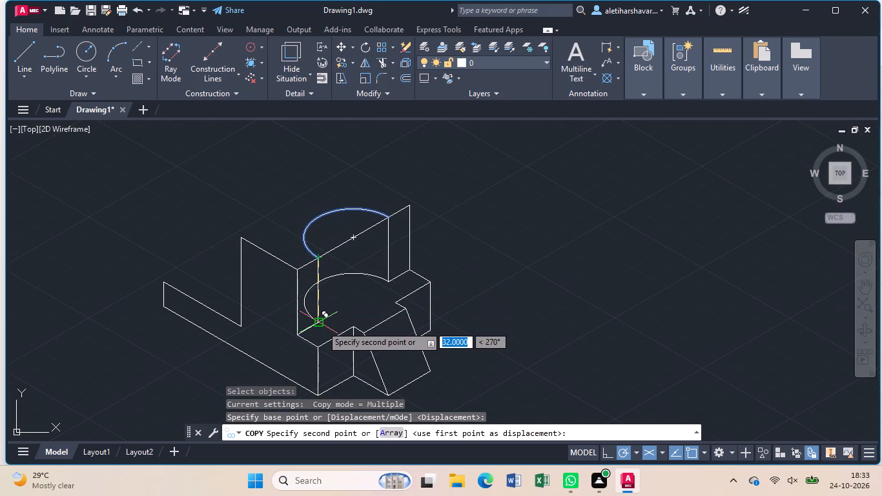
left_click(322, 325)
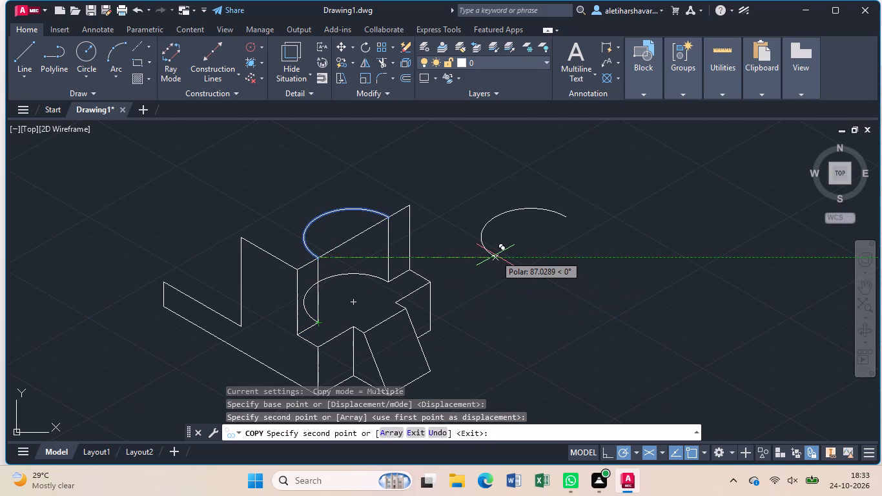
key("Escape")
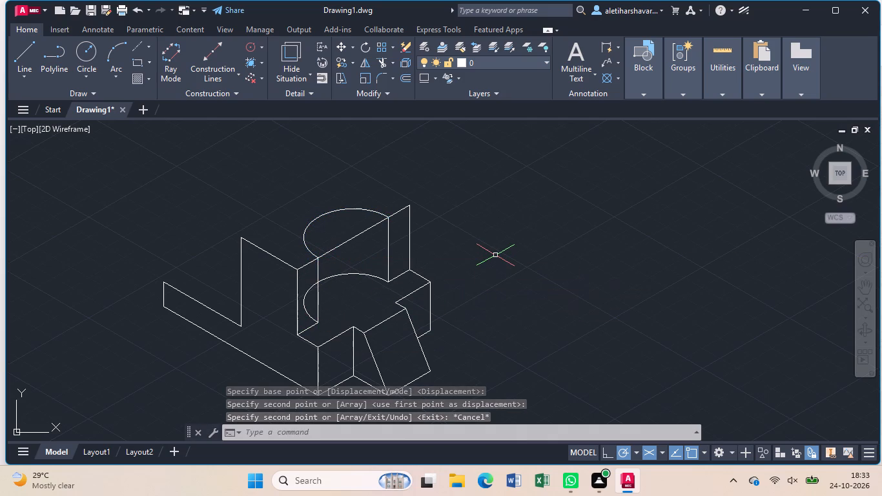
Trim the part of the lower arc hidden behind the near upright's face.
key("t")
key("r")
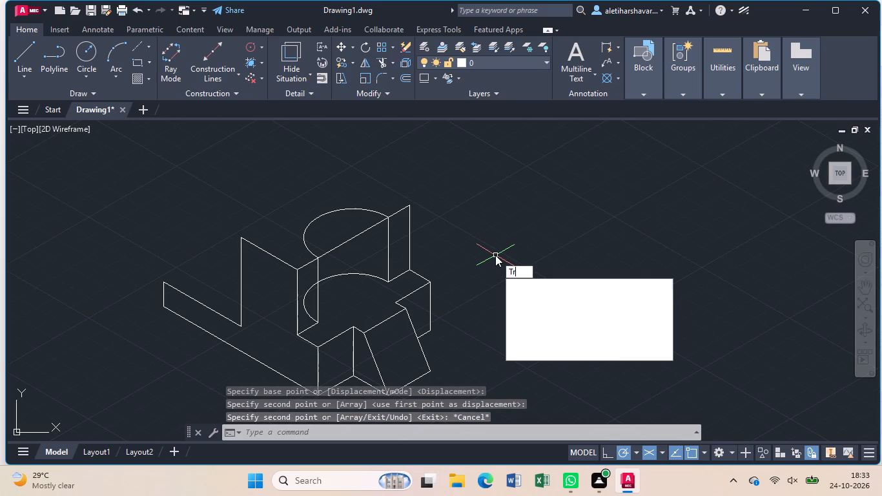
key("Return")
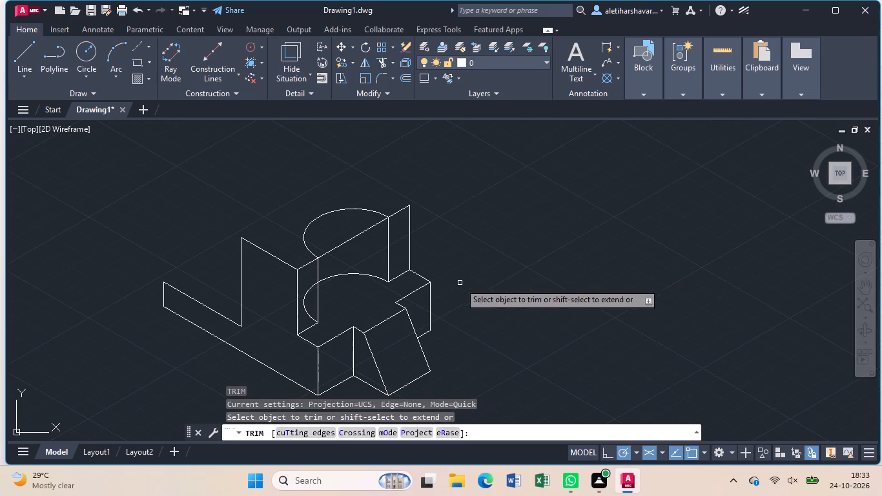
left_click(308, 313)
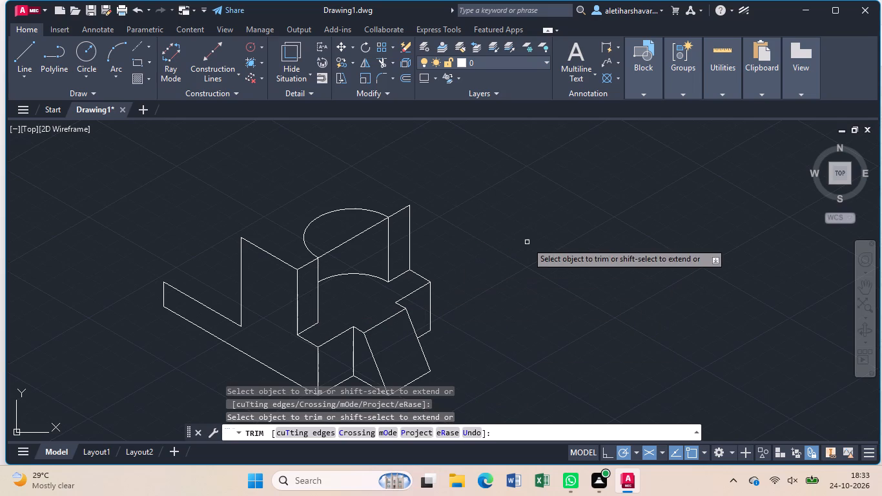
key("Escape")
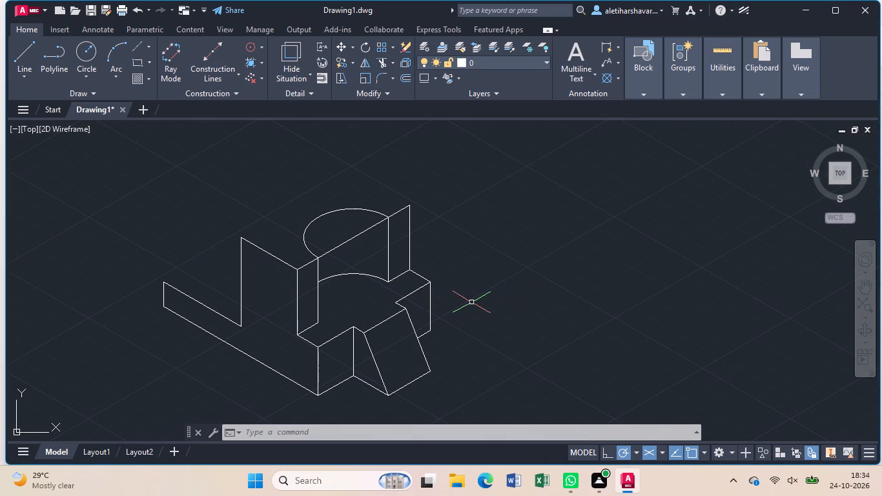
Trim the 30° line spanning the opening between the ends of the upper arc.
scroll(467, 302, "down", 2)
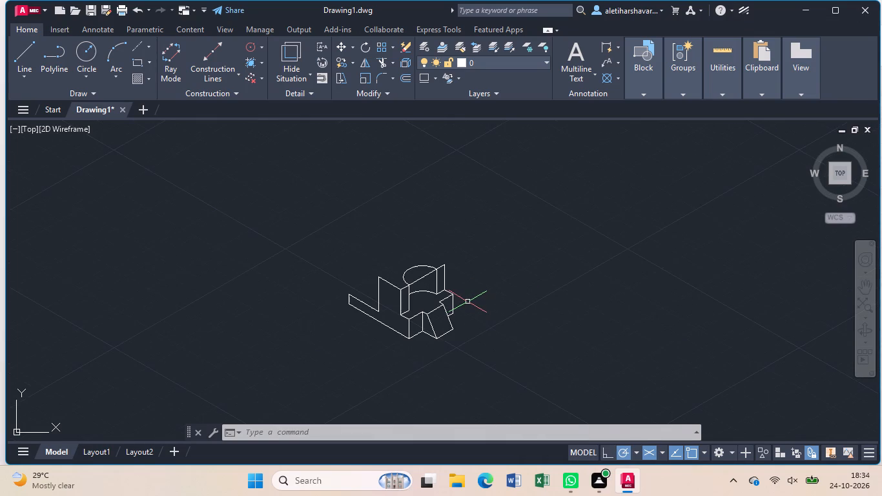
scroll(425, 293, "up", 2)
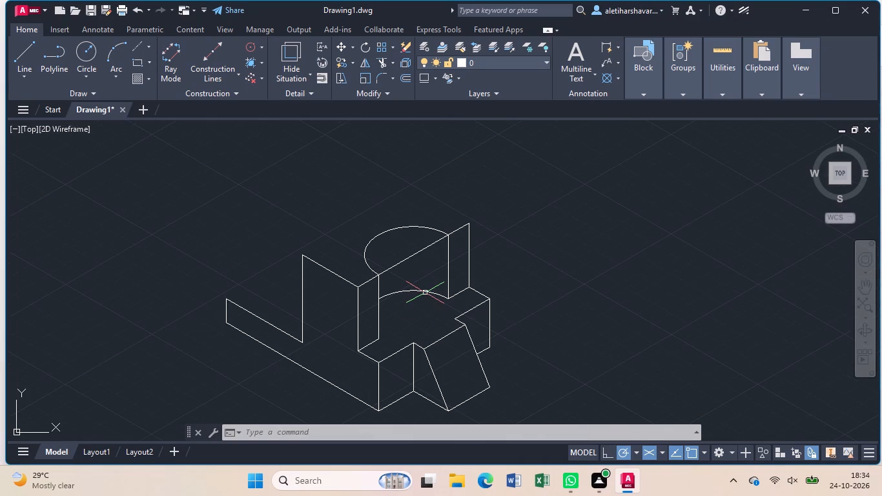
type("tr")
key("Return")
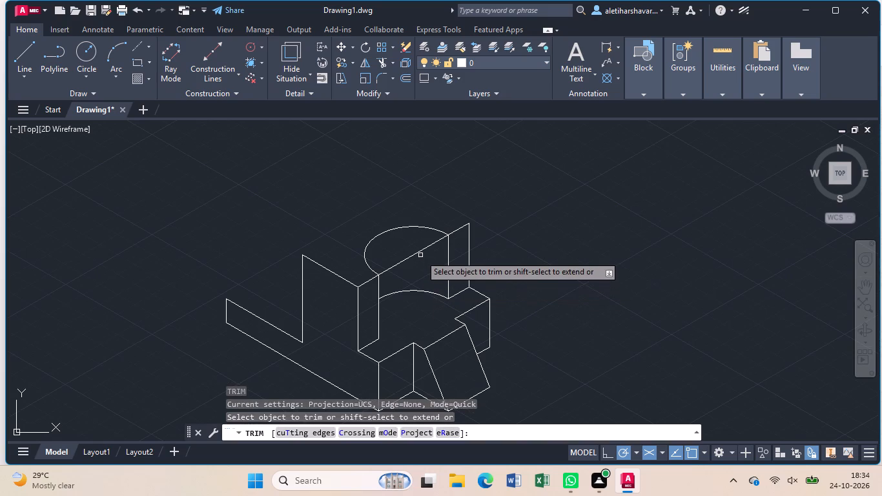
left_click(420, 251)
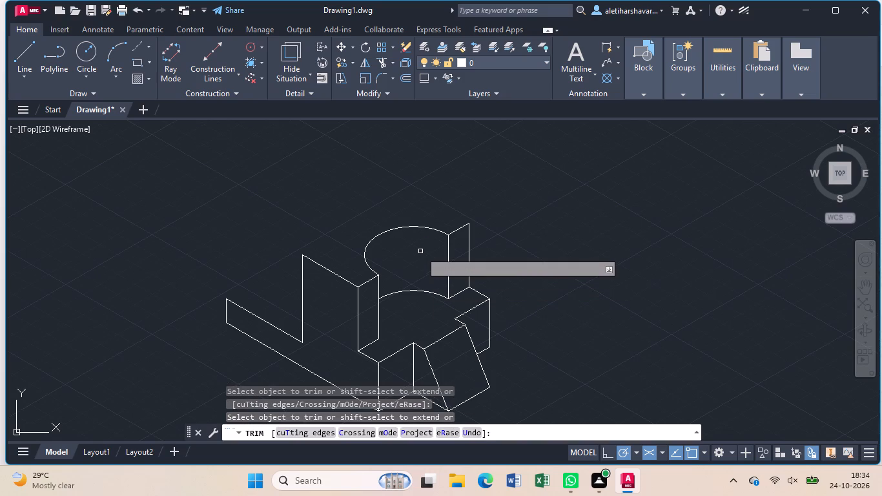
key("Escape")
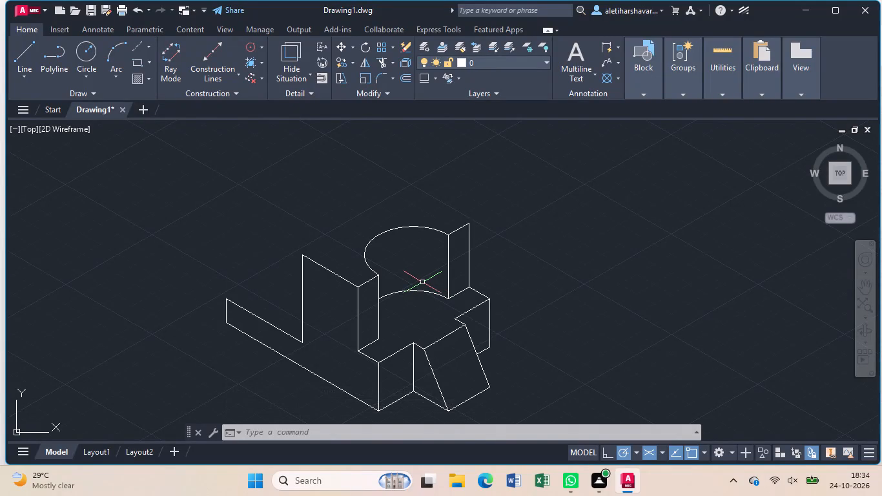
Draw a line about 86 units long at 30° from the raised portion's rear top corner.
key("l")
key("Return")
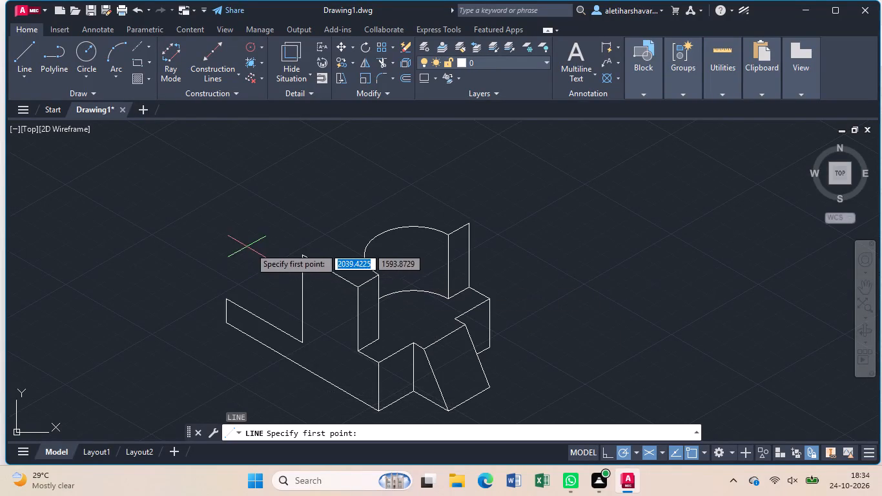
left_click(300, 251)
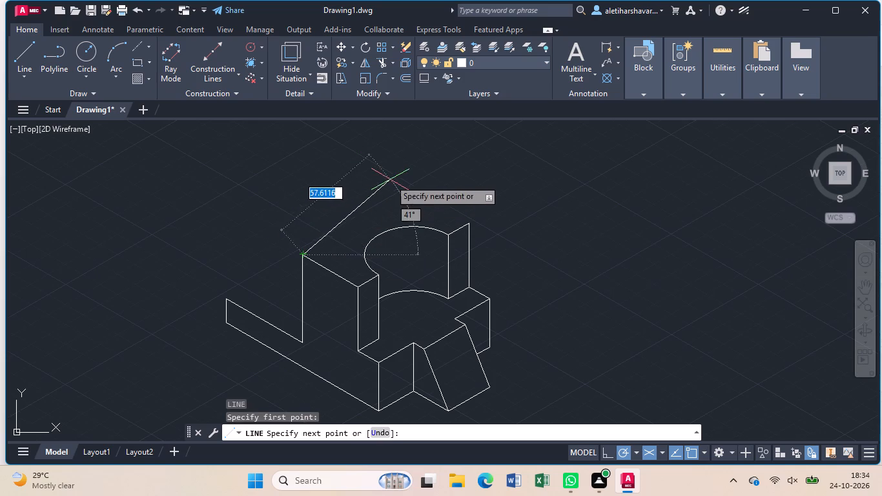
left_click(452, 167)
key("Escape")
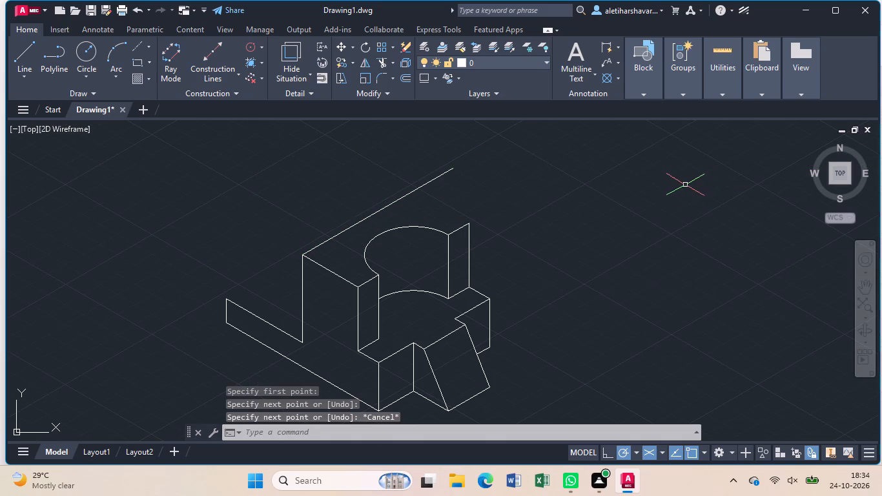
Draw connected lines from the far upright's top outer corner: 76 units at 150°, 20 units at 210°, and about 48 units at 330°.
key("l")
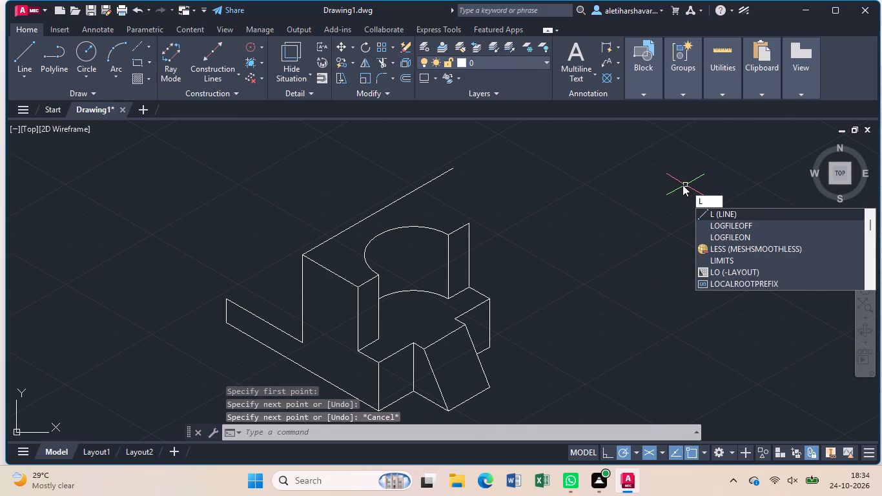
key("Return")
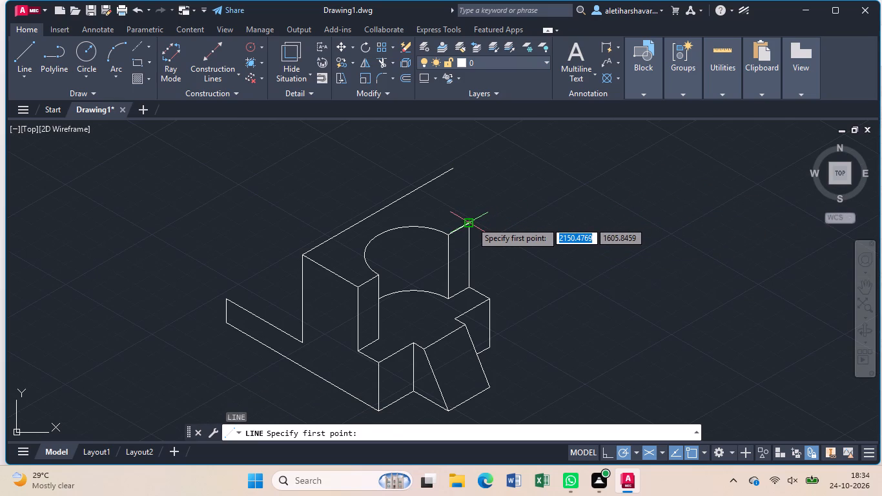
left_click(471, 222)
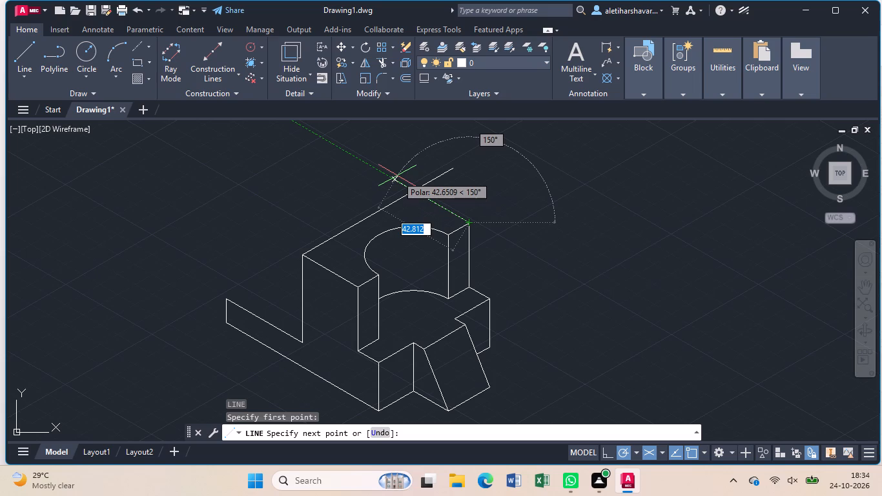
type("76")
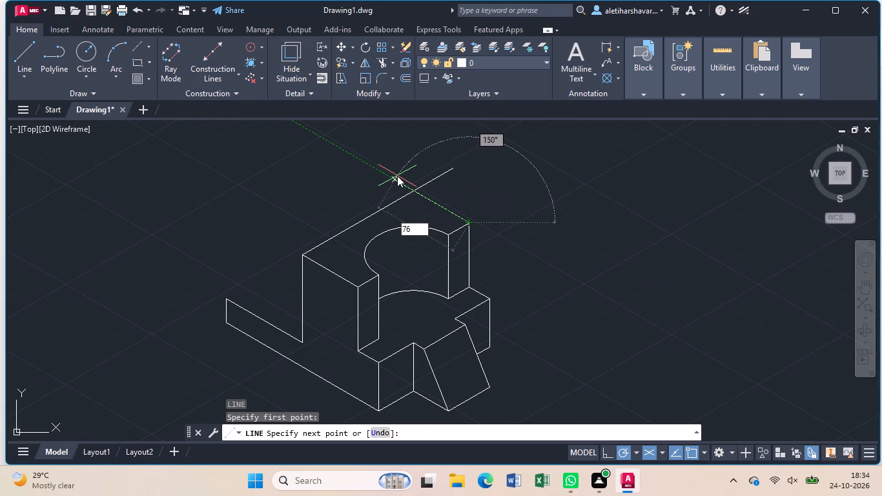
key("Return")
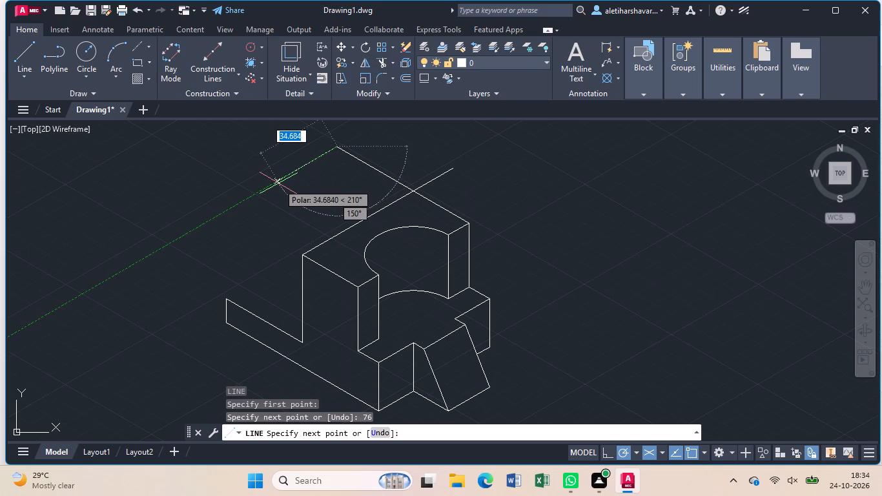
key("2")
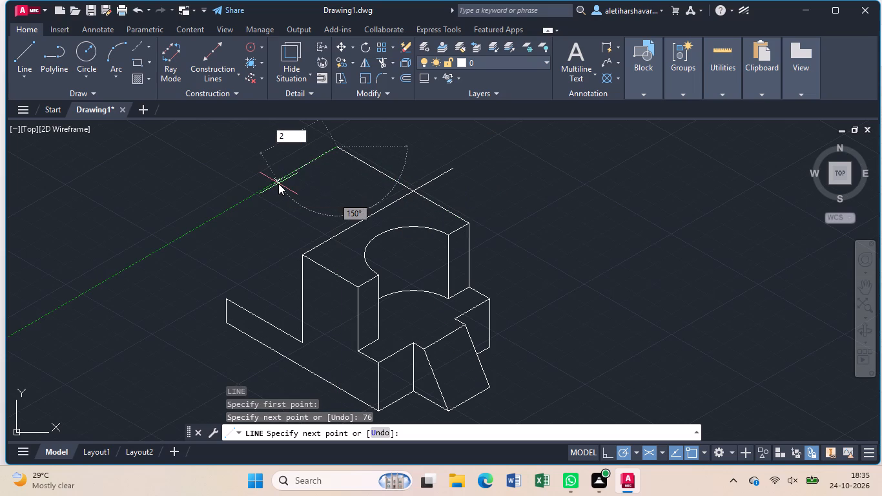
key("0")
key("Return")
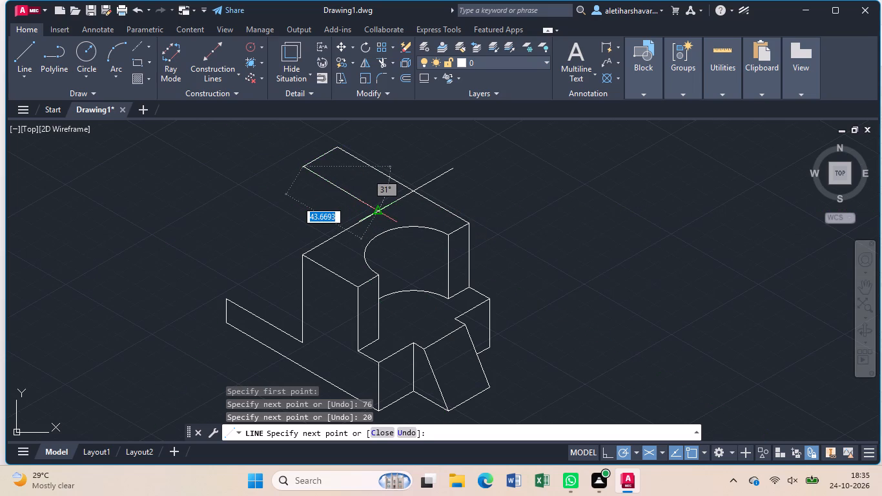
scroll(379, 213, "up", 2)
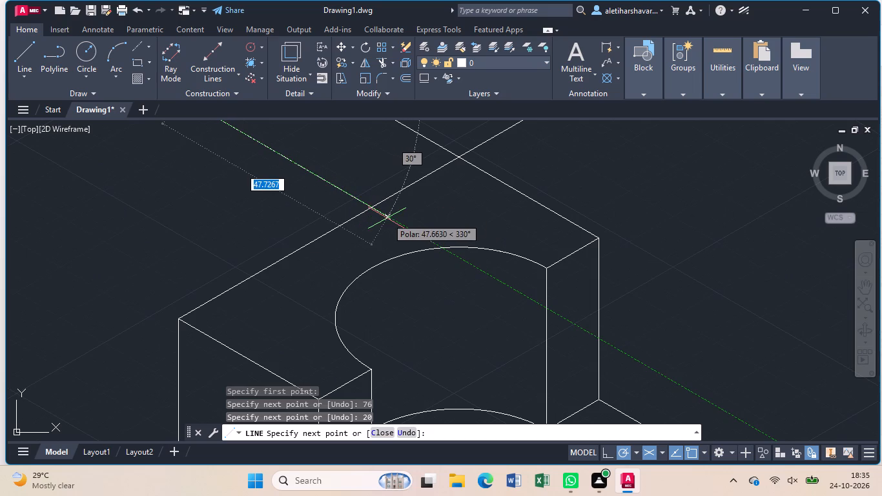
left_click(387, 218)
key("Escape")
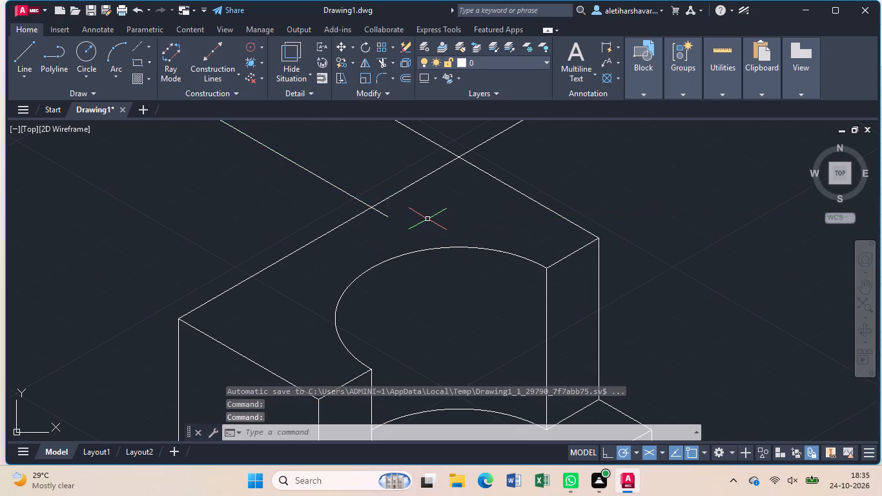
Trim the 330° line's overshoot, the 30° line's outer end, and the 30° segment between the two parallel top edges.
type("tr")
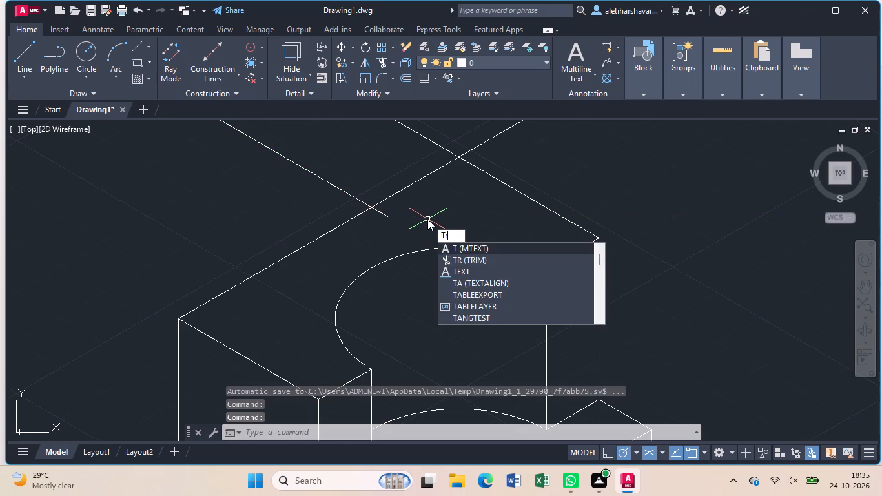
key("BackSpace")
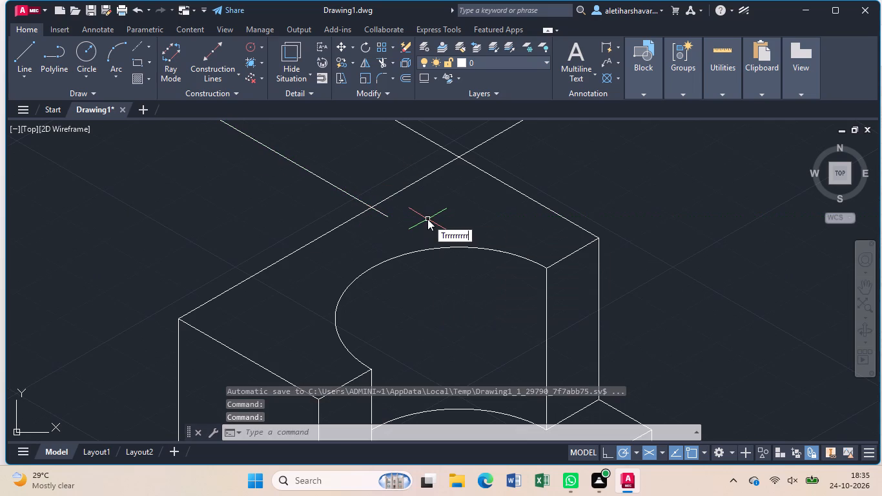
key("BackSpace")
key("BackSpace")
key("BackSpace")
key("BackSpace")
key("BackSpace")
key("BackSpace")
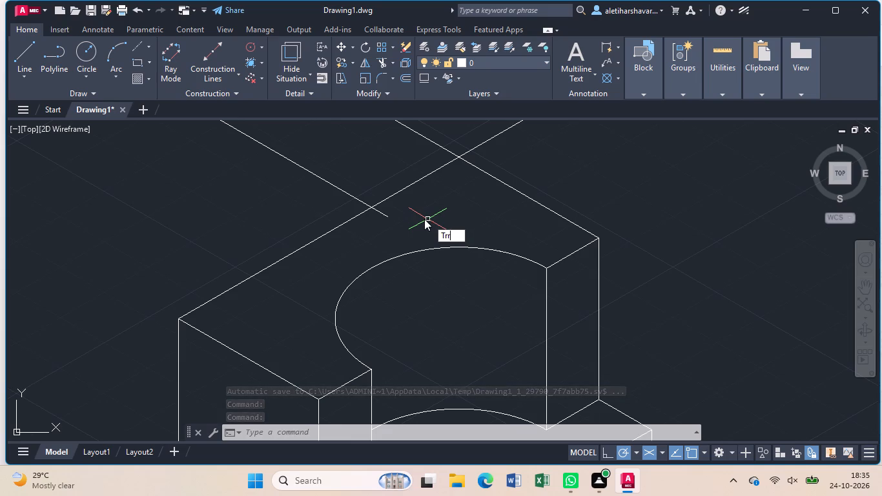
key("BackSpace")
key("Return")
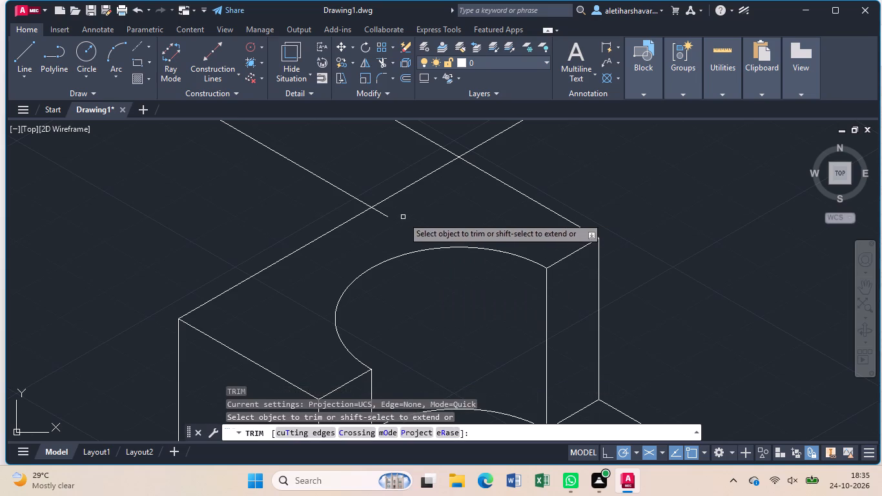
left_click(386, 216)
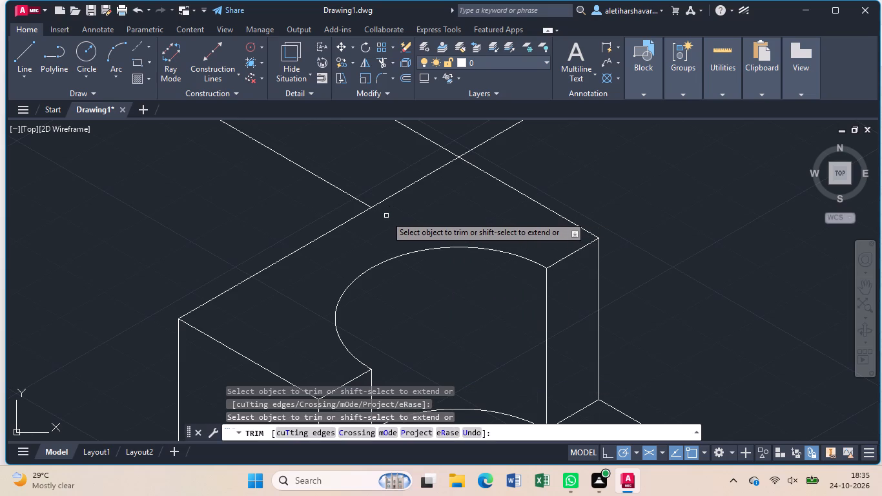
scroll(386, 216, "down", 1)
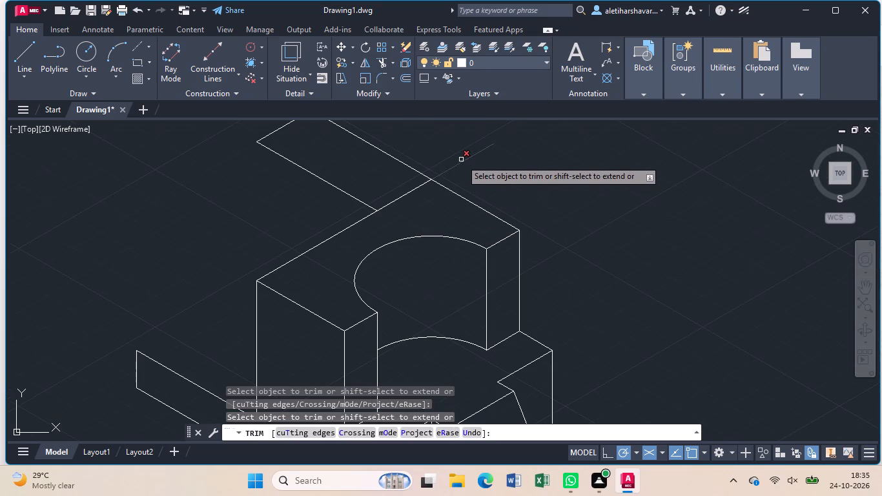
left_click(461, 160)
left_click(415, 189)
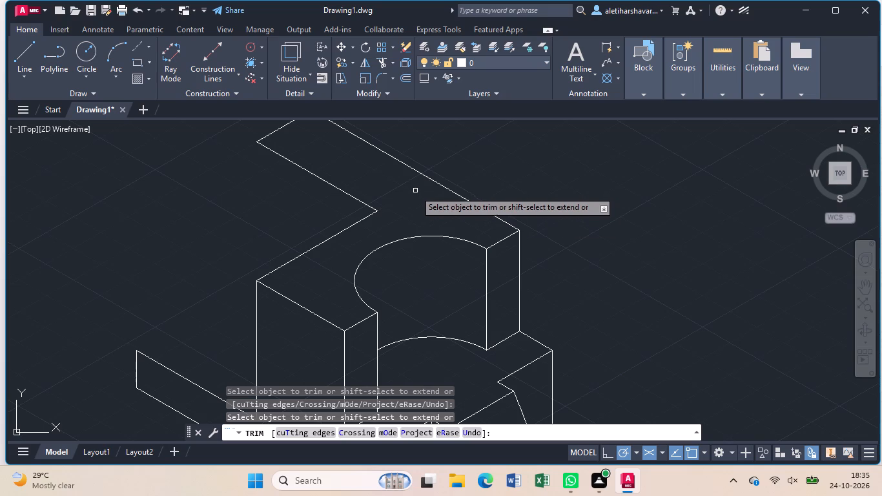
scroll(427, 221, "down", 2)
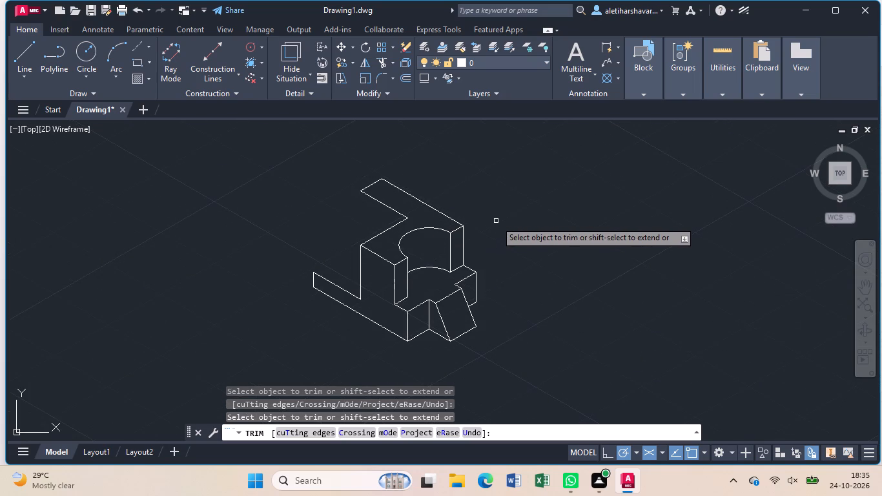
key("Escape")
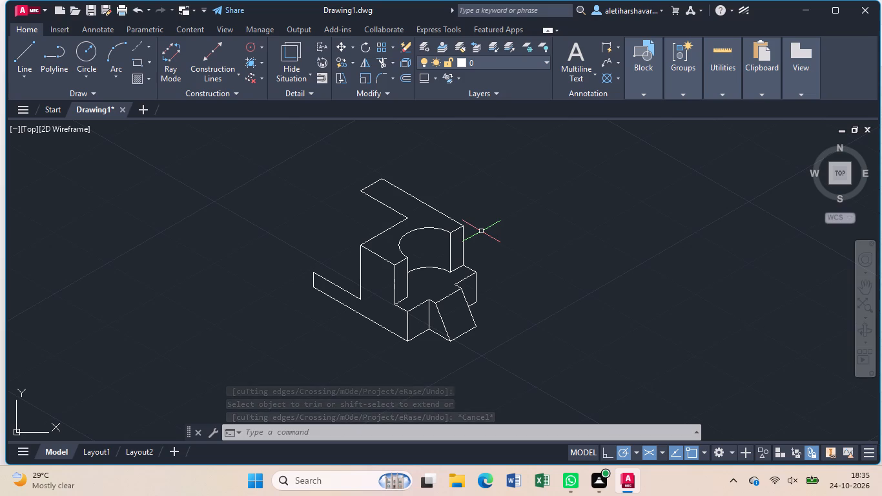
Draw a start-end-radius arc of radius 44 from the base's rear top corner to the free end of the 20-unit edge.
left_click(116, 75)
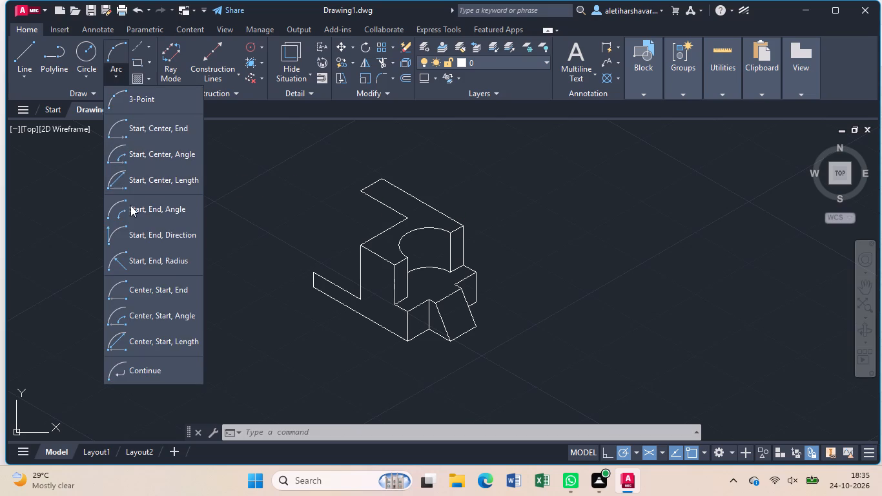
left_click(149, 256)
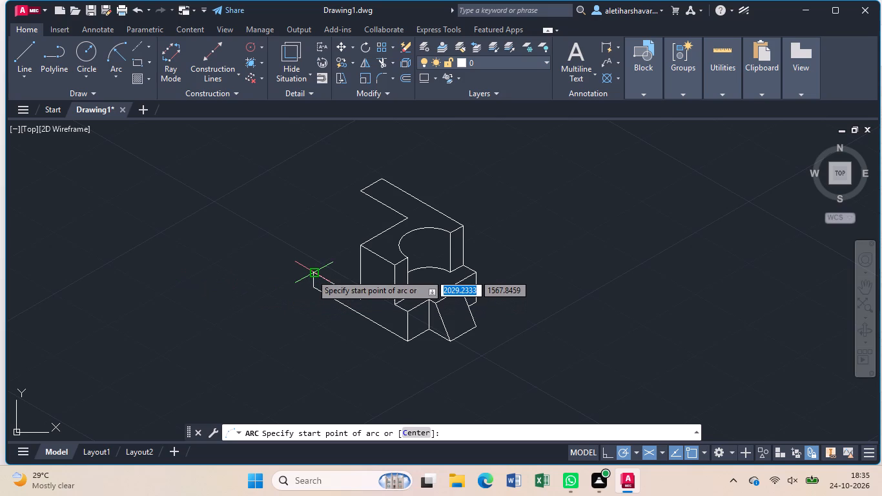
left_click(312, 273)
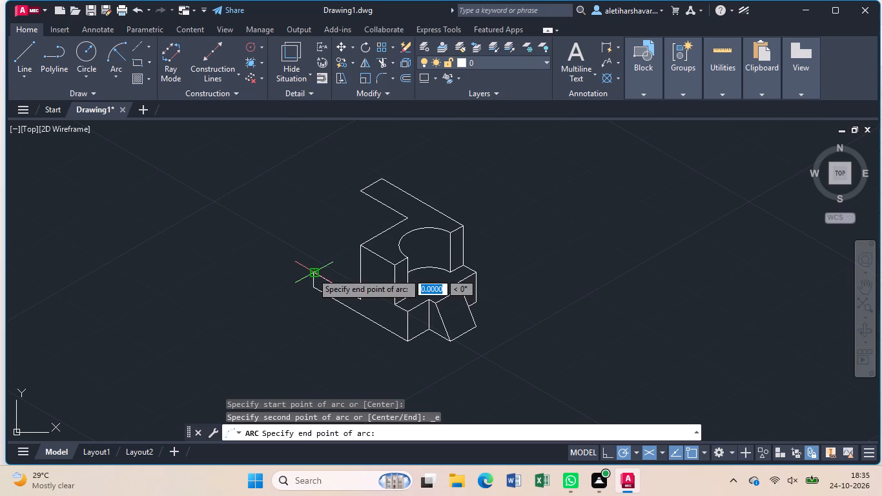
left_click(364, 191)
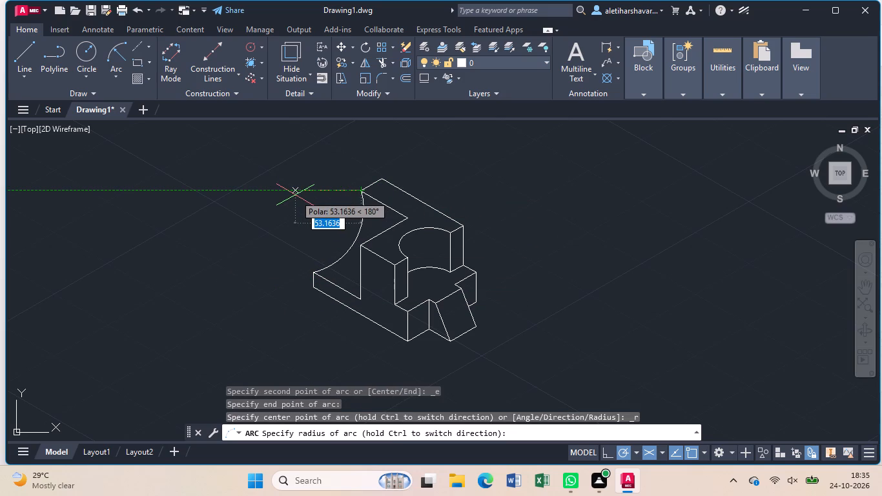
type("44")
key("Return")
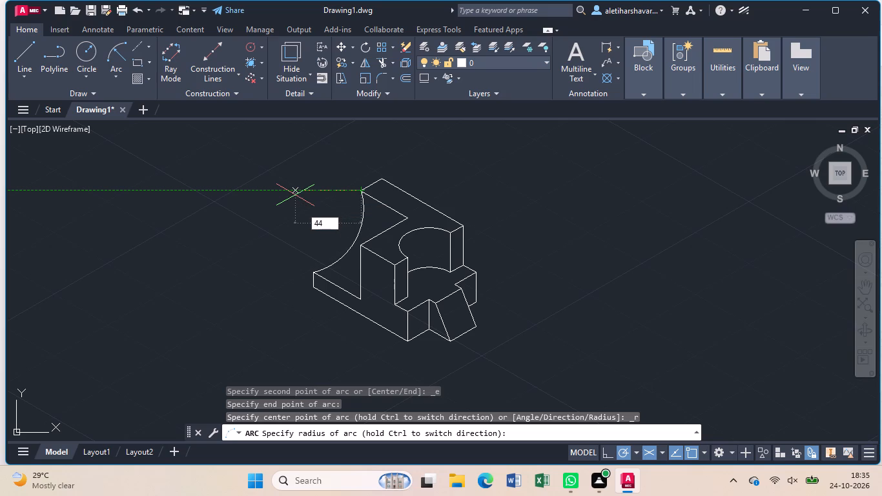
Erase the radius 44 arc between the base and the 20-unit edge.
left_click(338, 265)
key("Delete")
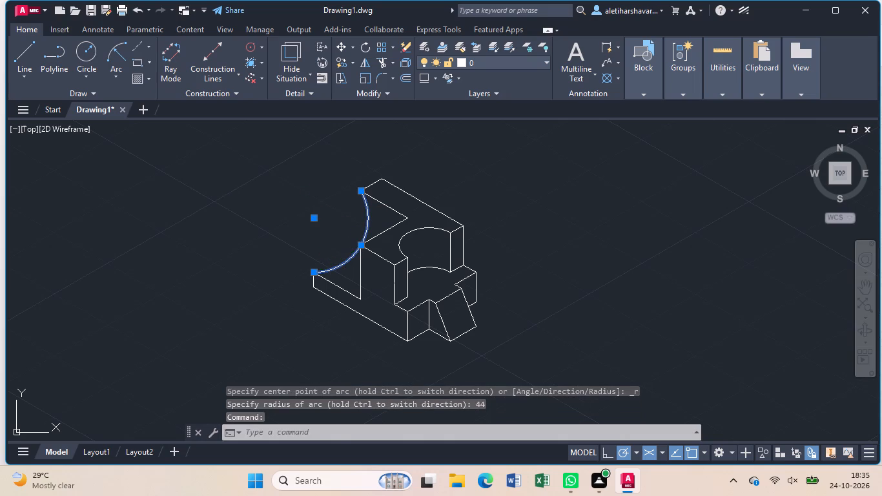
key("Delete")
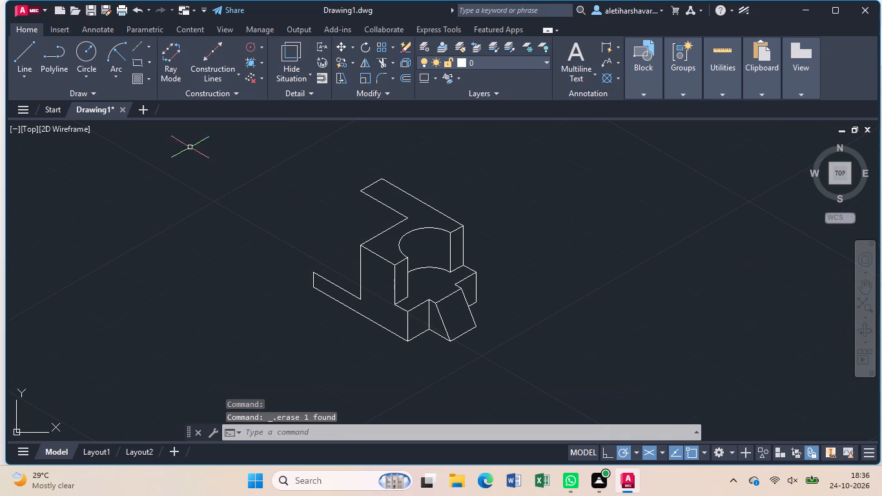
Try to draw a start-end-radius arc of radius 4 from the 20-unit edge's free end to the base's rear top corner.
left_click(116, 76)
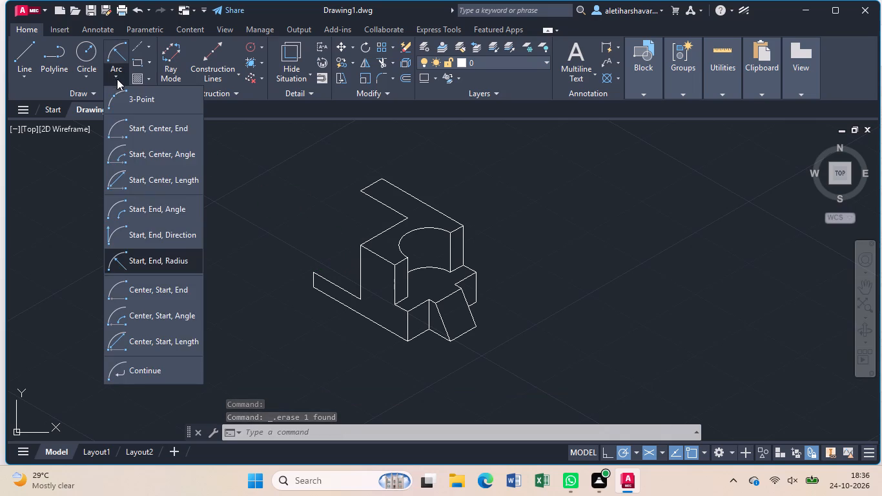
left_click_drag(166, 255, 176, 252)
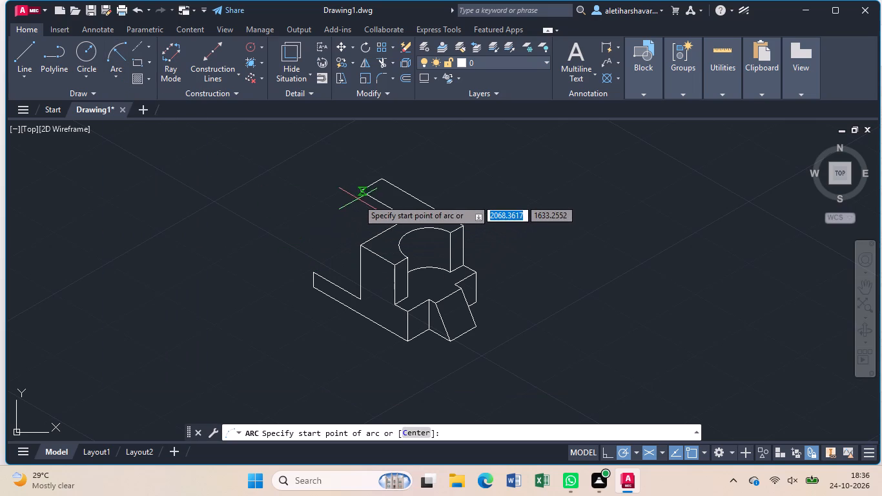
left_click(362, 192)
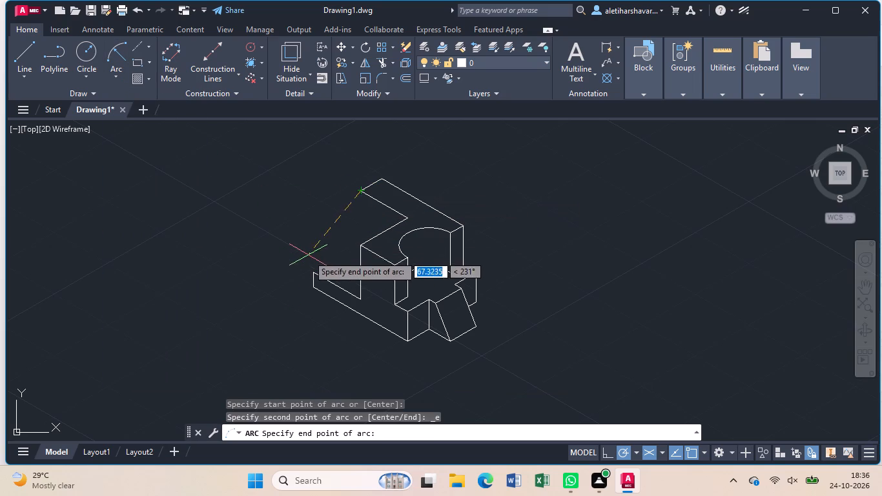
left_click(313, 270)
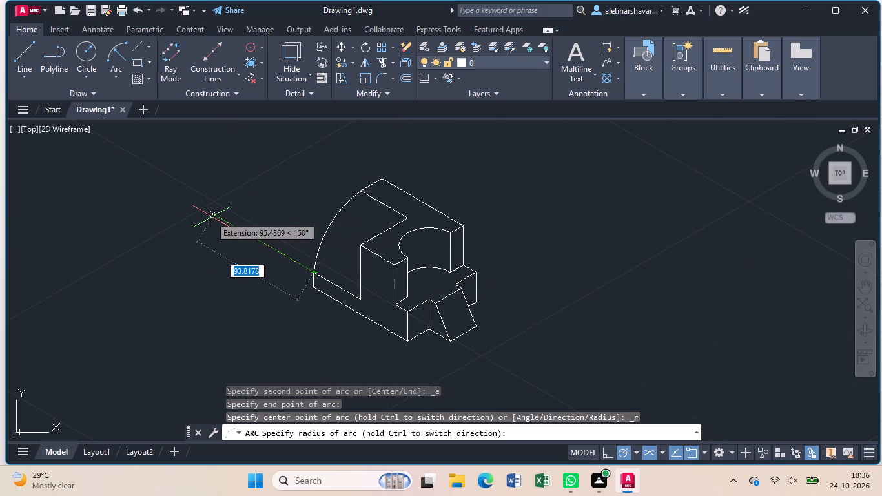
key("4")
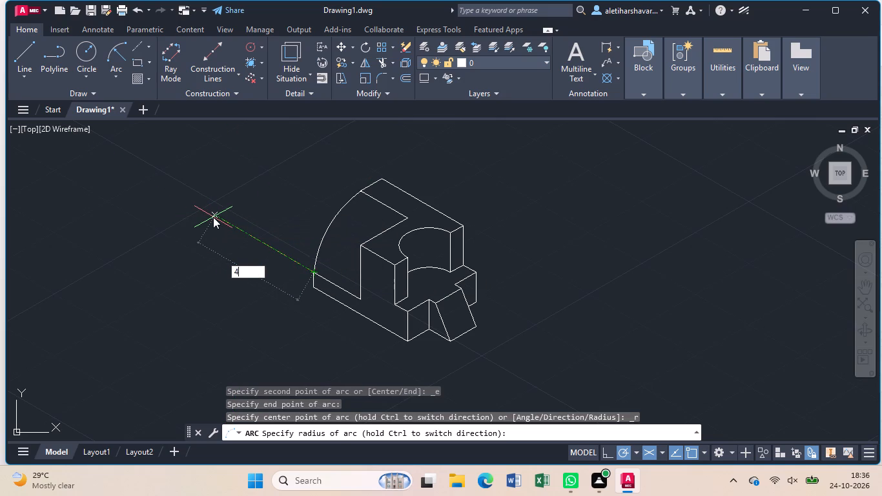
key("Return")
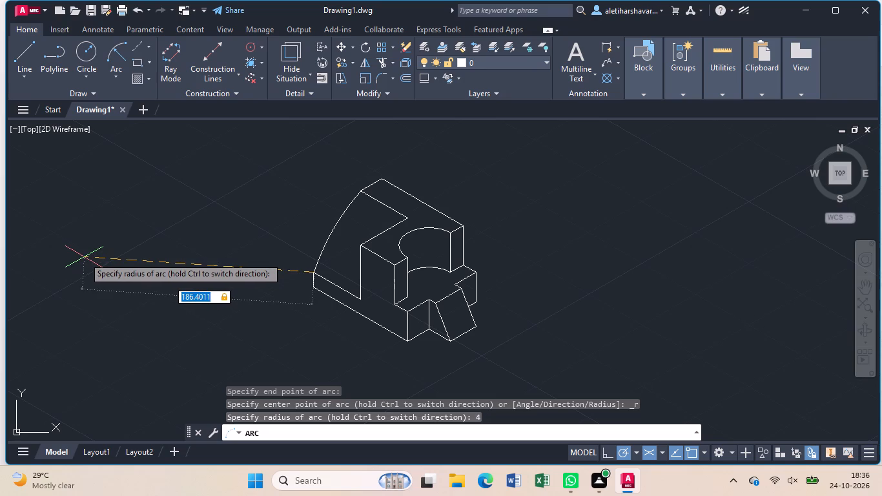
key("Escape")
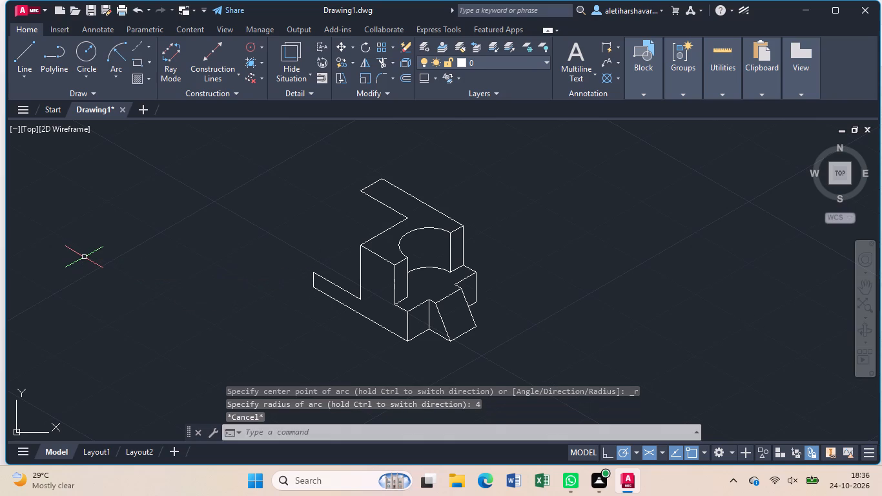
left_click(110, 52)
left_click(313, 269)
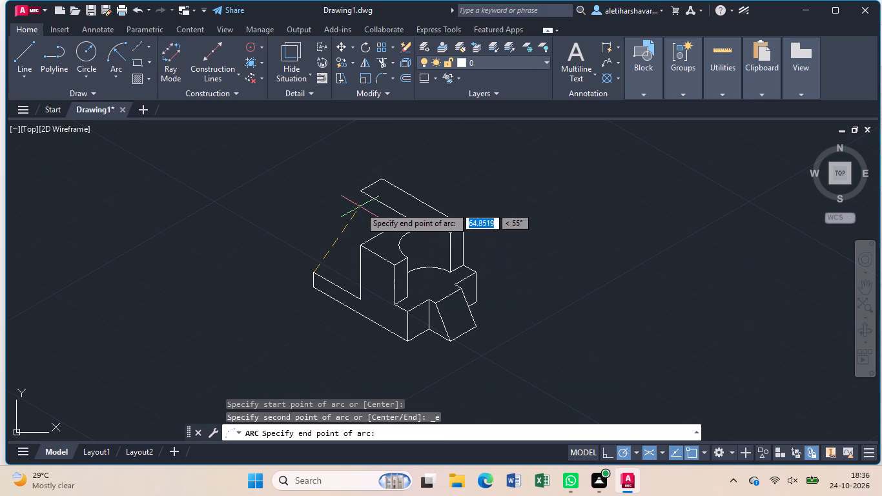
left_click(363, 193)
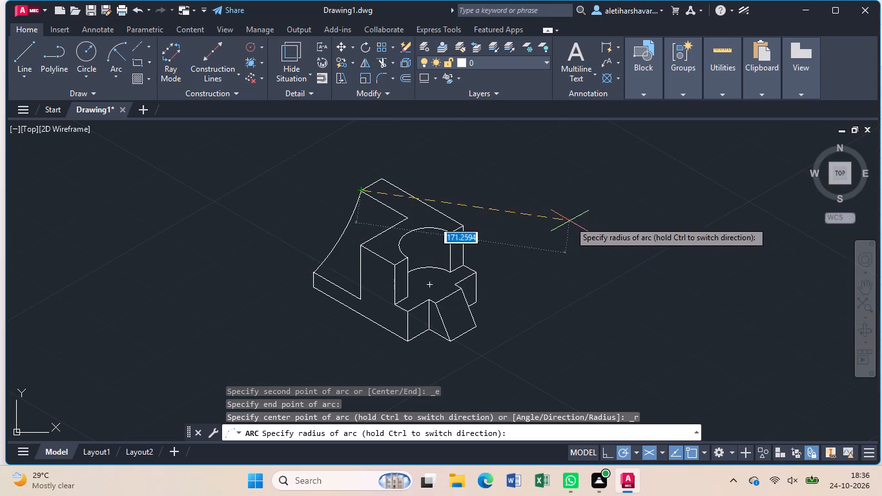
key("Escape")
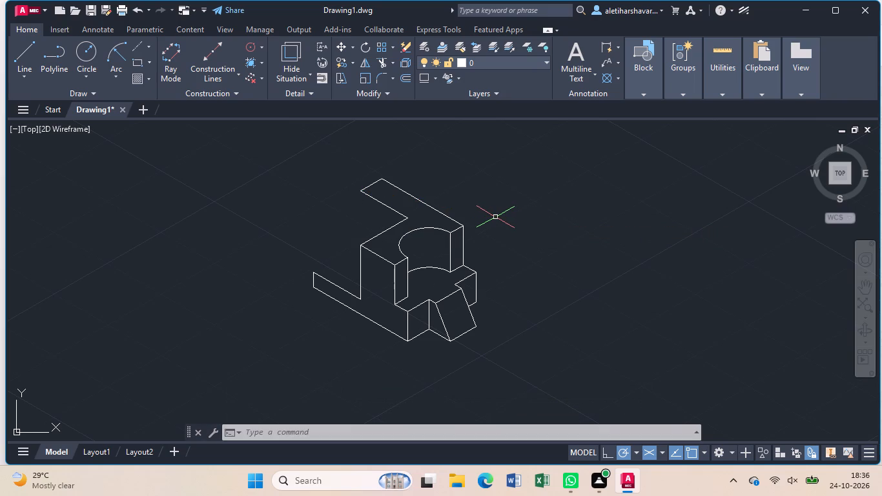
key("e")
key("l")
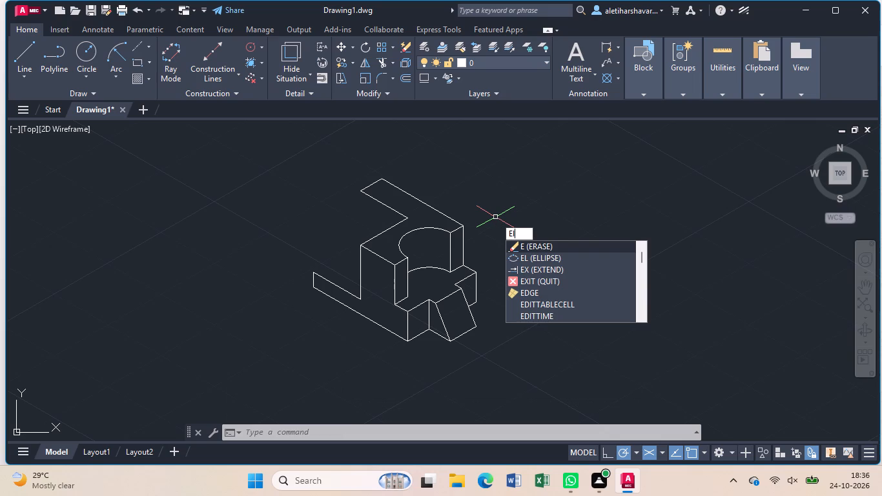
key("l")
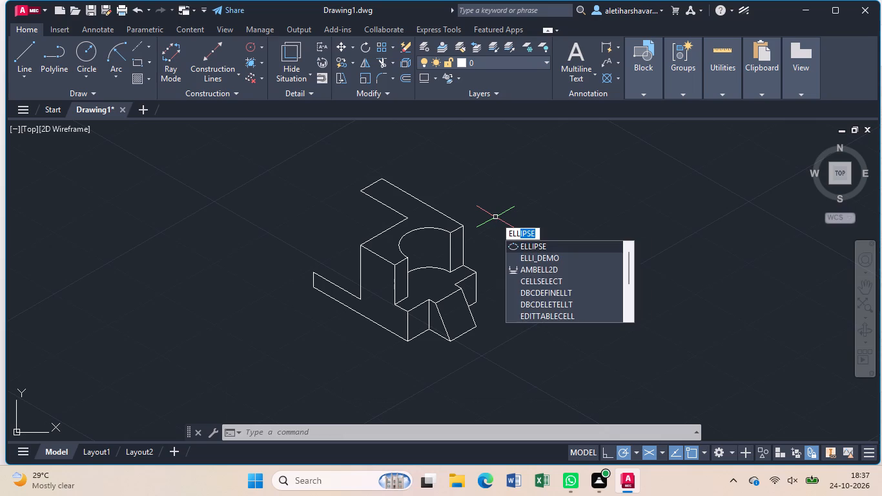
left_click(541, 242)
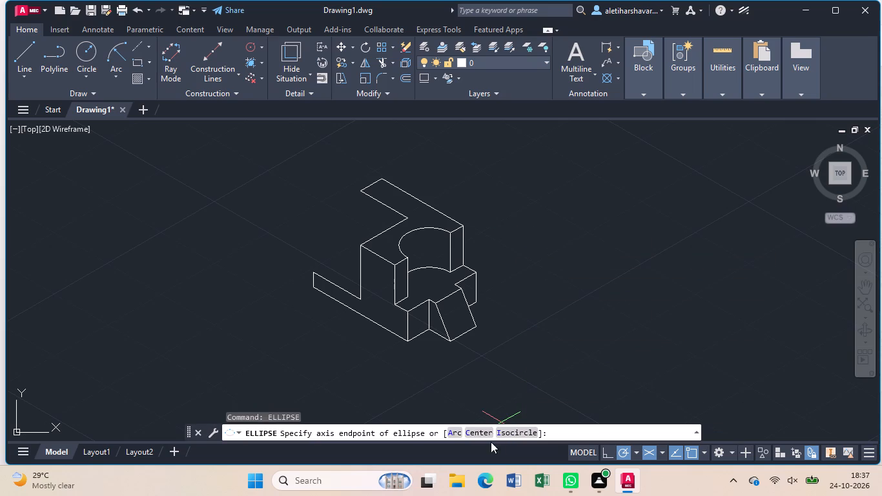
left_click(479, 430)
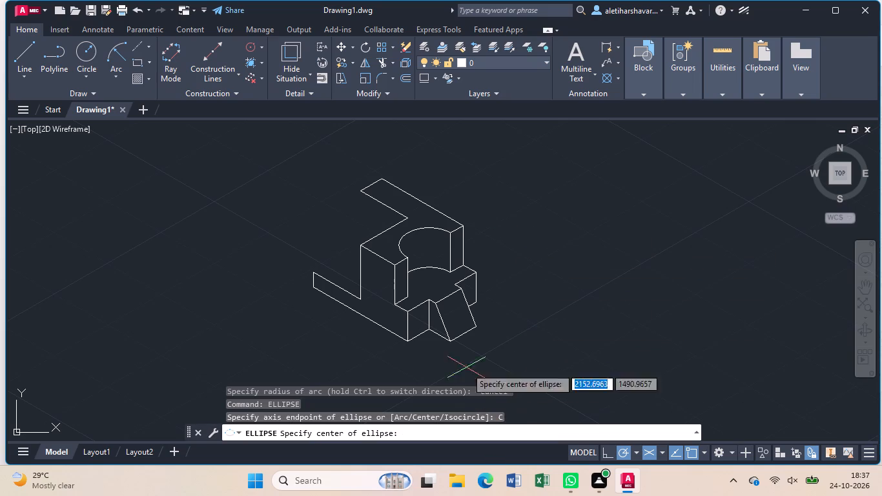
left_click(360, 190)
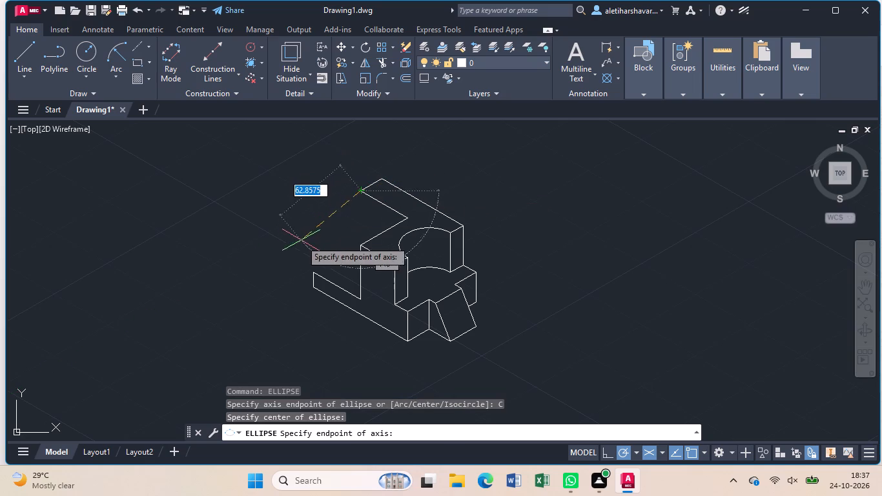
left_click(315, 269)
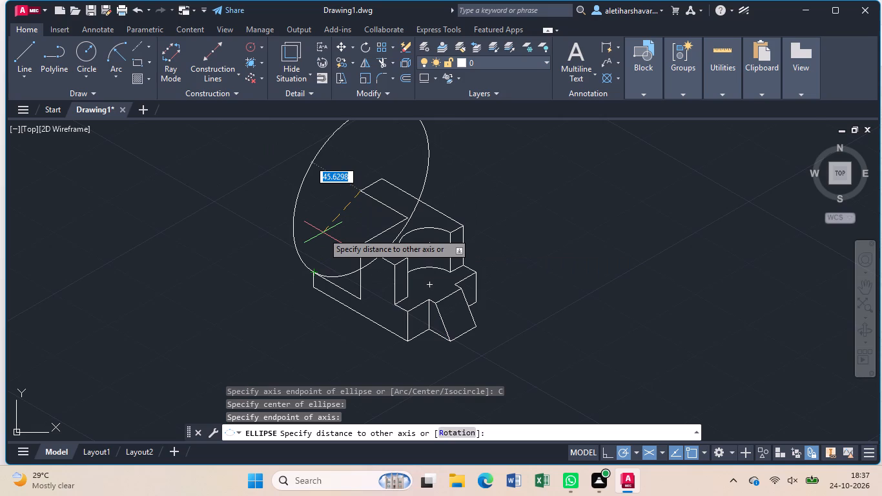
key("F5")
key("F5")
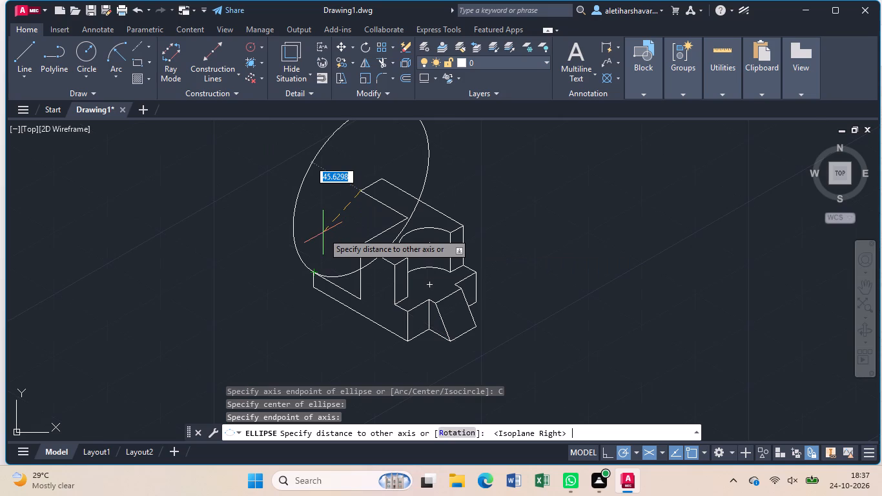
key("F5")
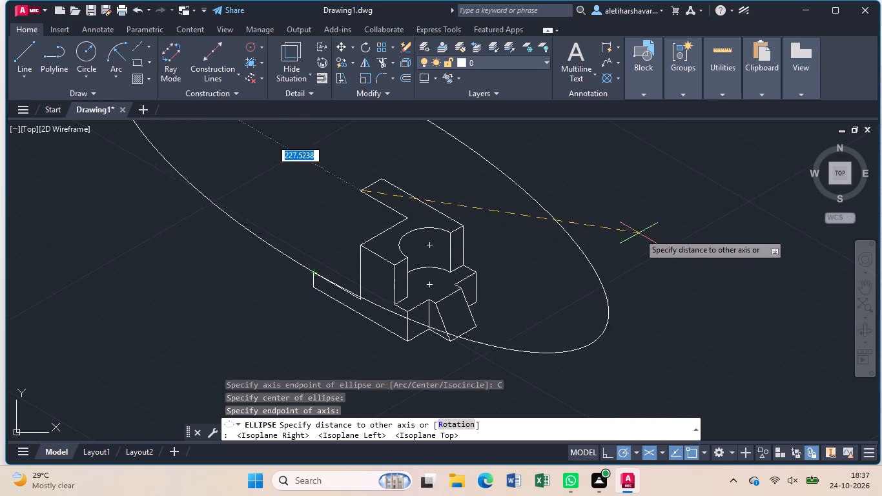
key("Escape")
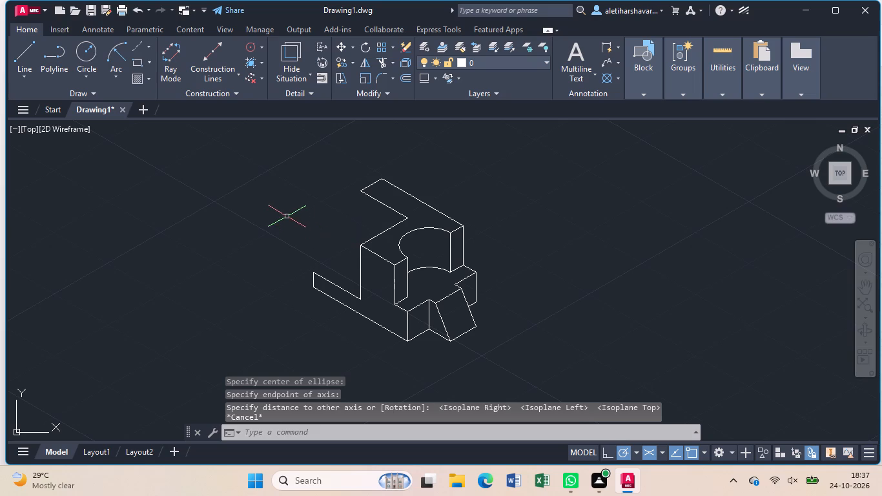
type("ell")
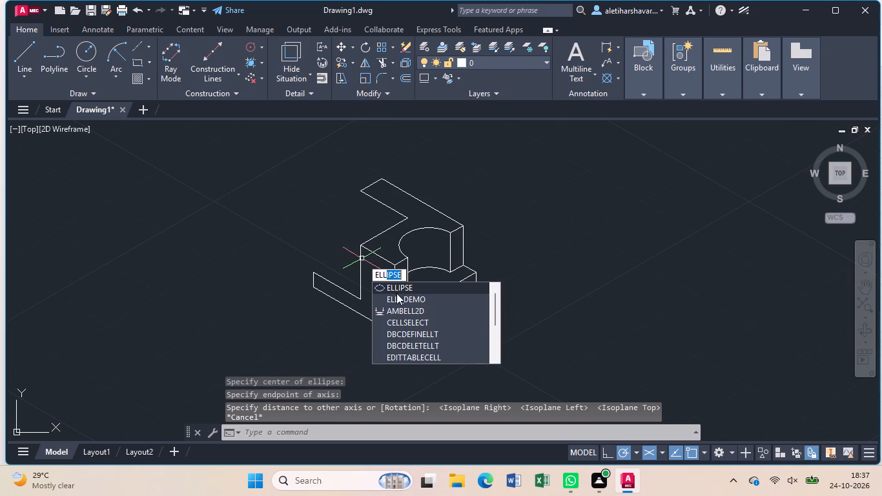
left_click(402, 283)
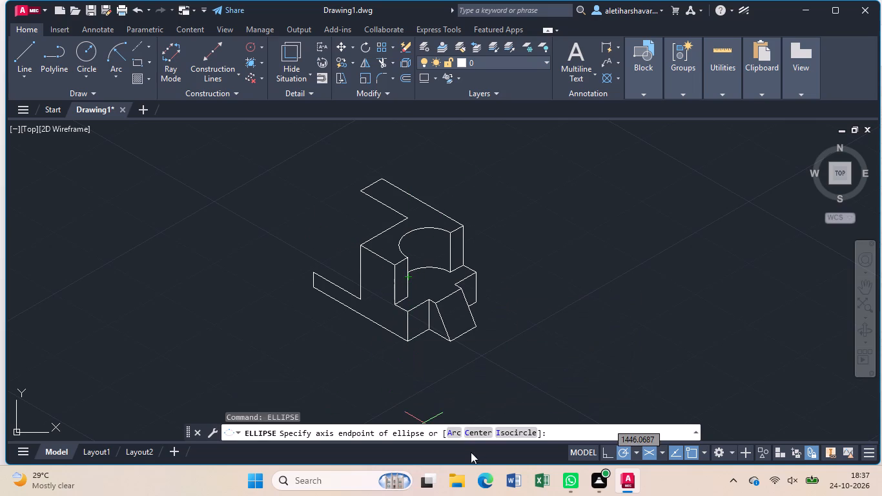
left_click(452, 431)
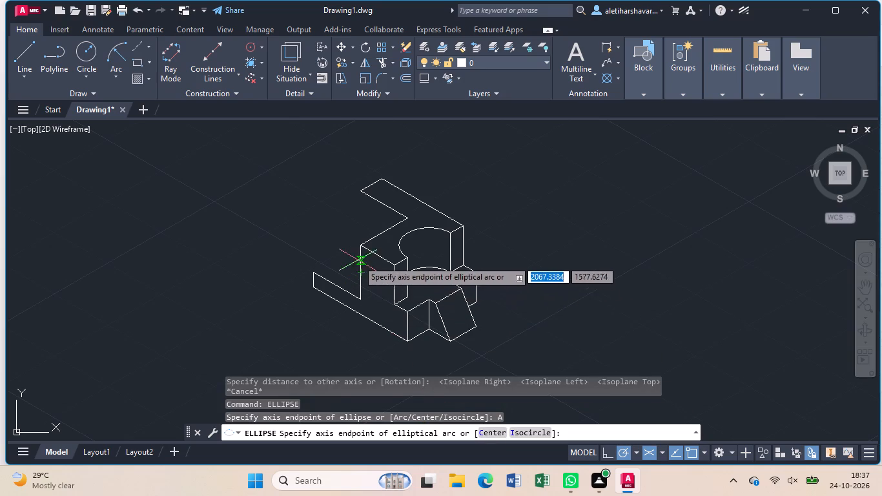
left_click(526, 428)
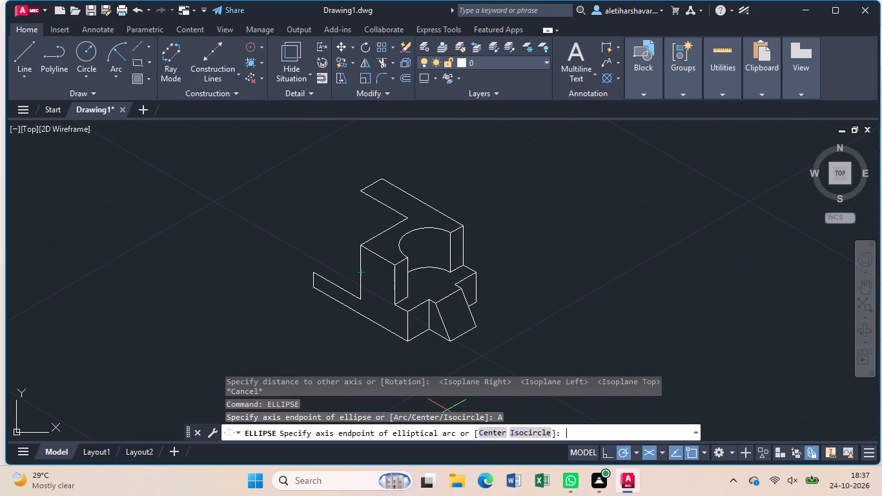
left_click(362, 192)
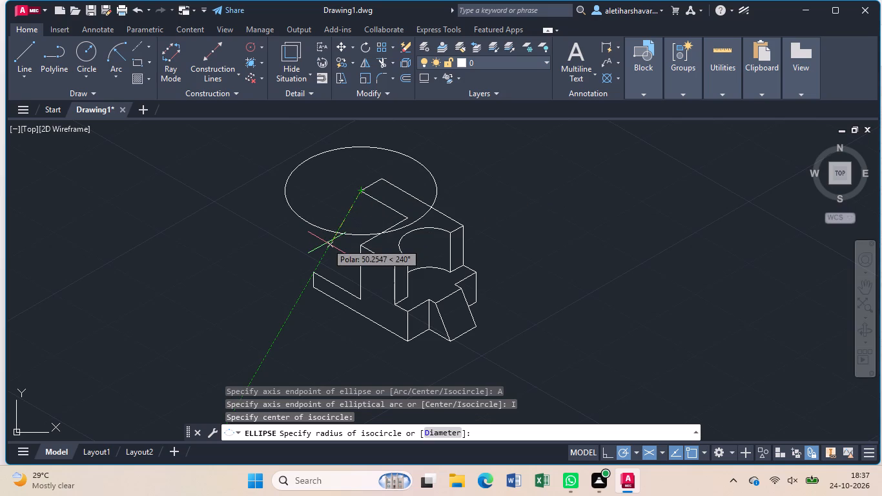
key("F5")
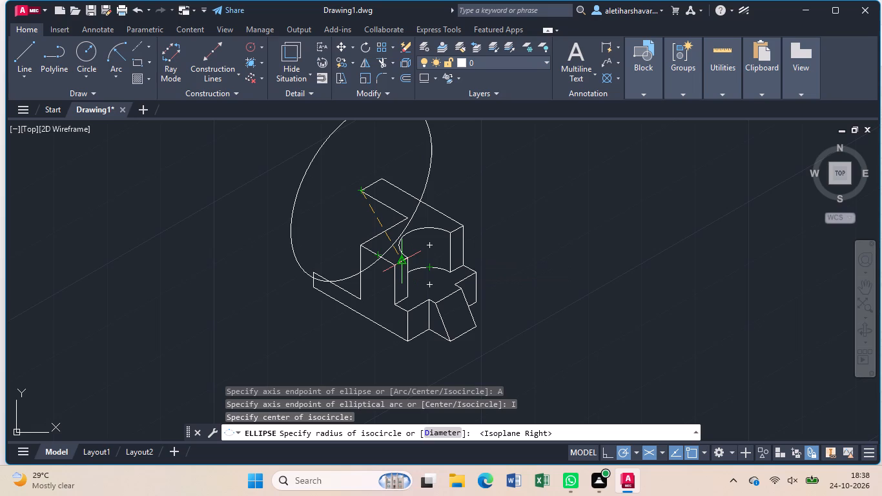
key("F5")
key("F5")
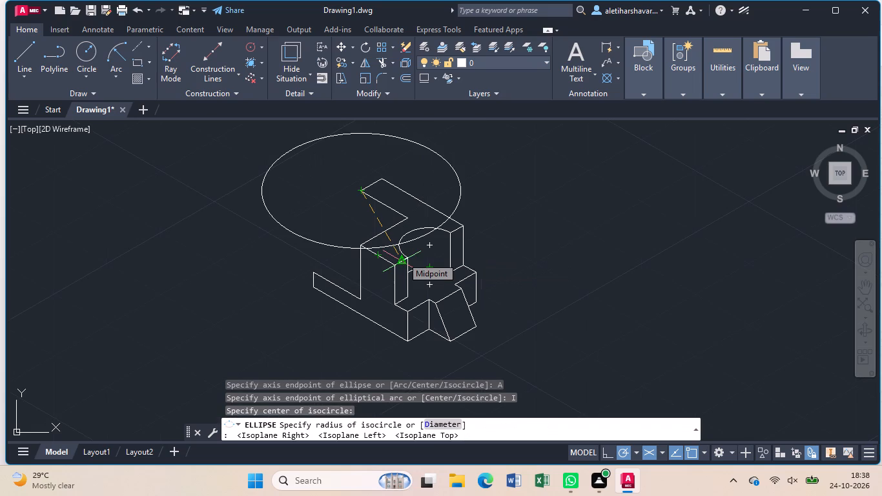
On the right isoplane, draw a radius 44 isocircle centred where 240° tracking from the 20-unit edge's free end meets 150° from the block's top corner.
key("F5")
key("Escape")
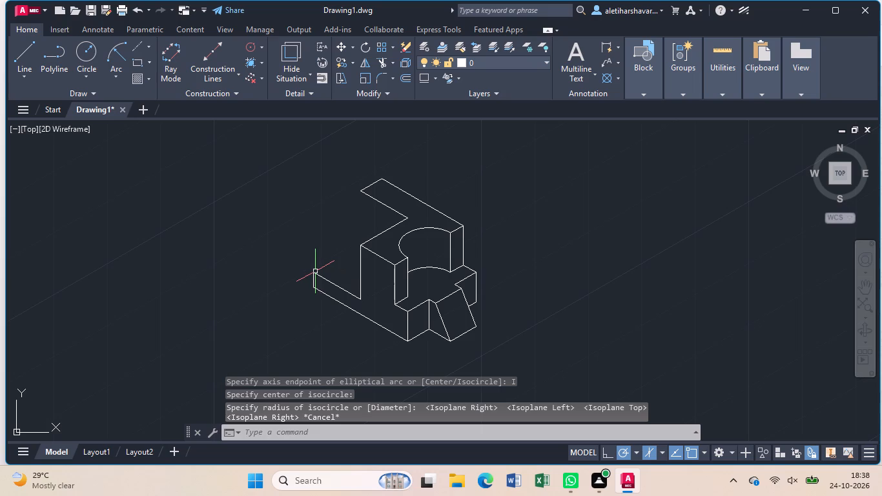
key("e")
type("ll")
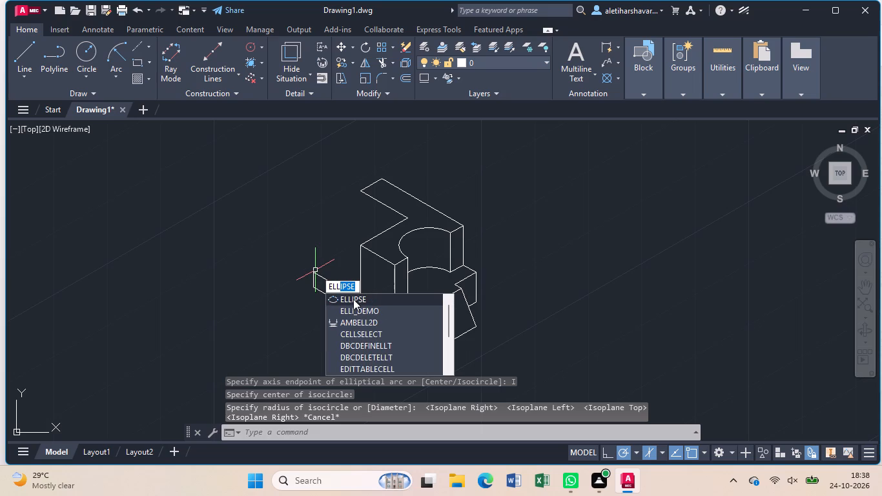
left_click(353, 298)
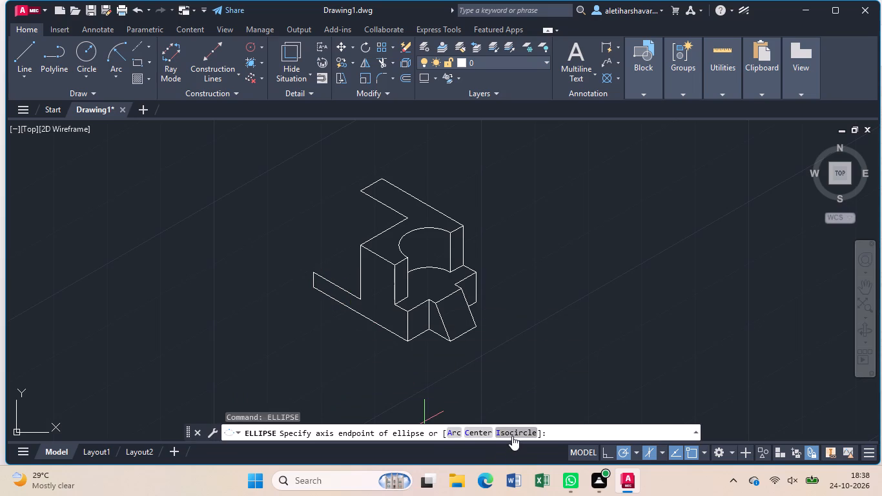
left_click(513, 433)
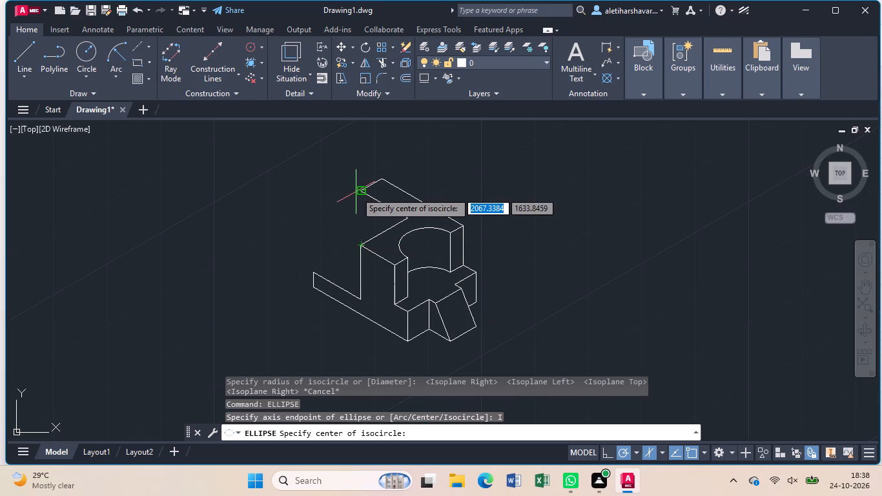
left_click(338, 230)
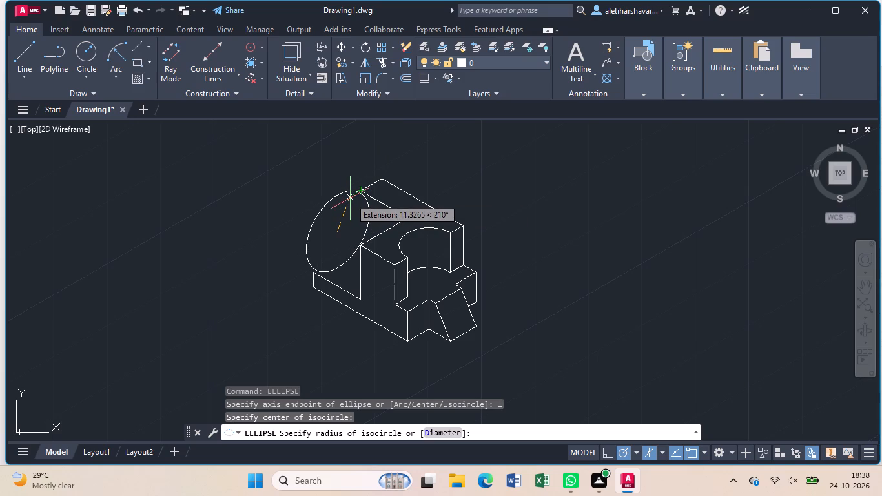
type("44")
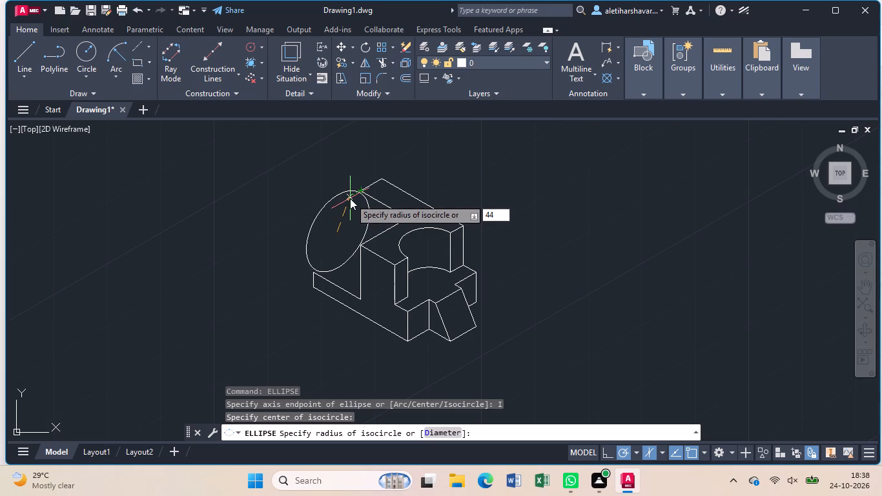
key("Return")
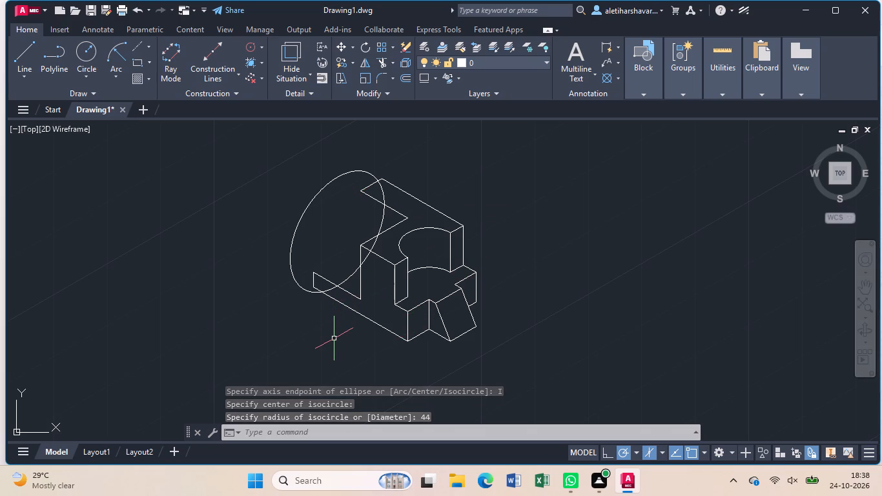
Move the radius 44 isocircle from the point where it crosses the base's top edge to the base's rear top corner.
type("mo")
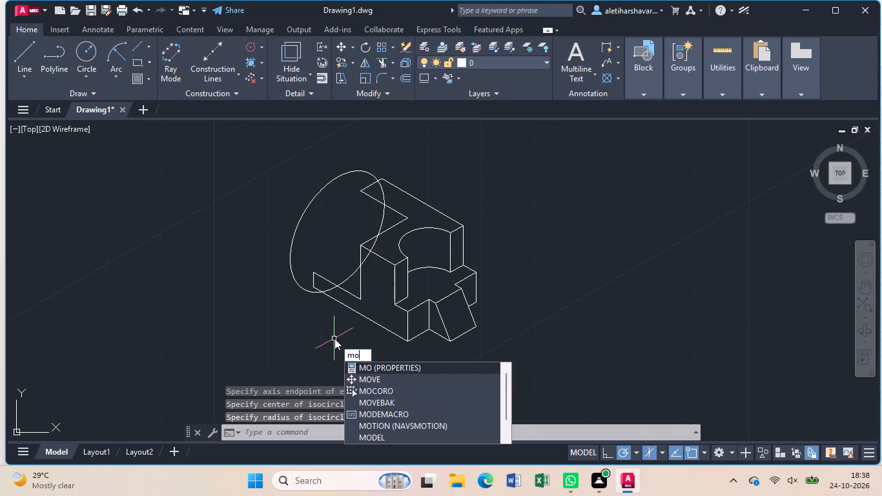
left_click(356, 377)
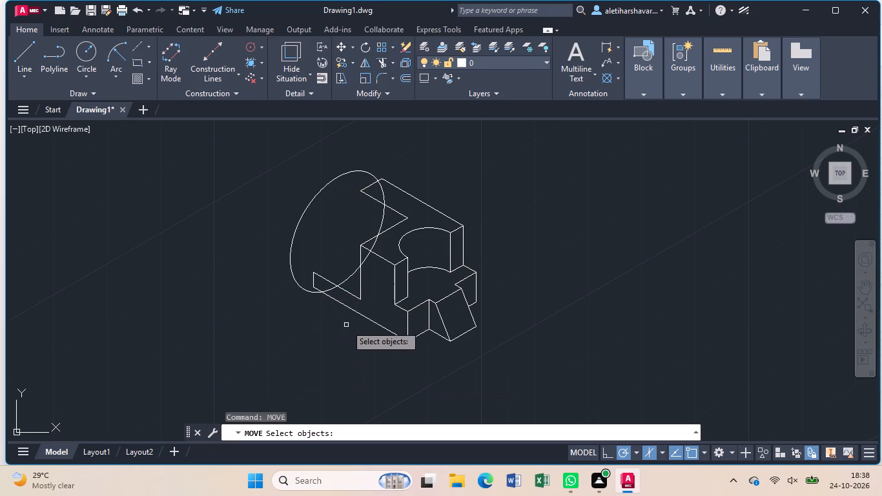
left_click(337, 285)
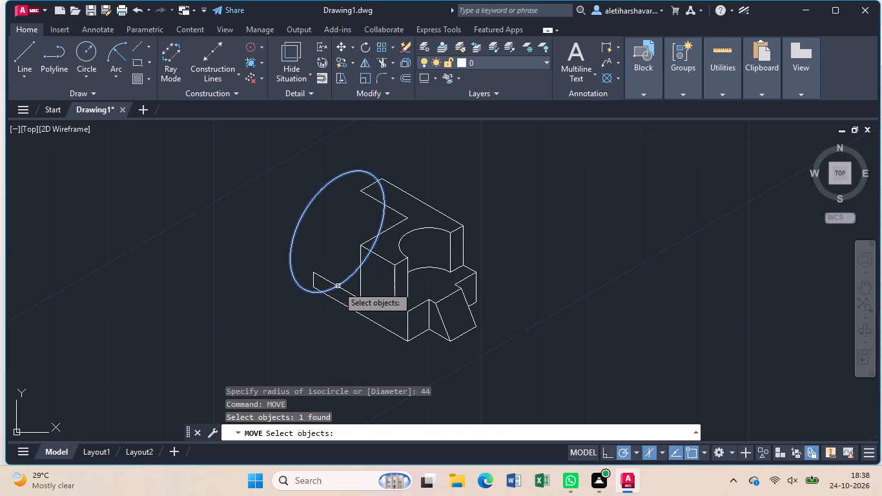
key("Return")
left_click(338, 287)
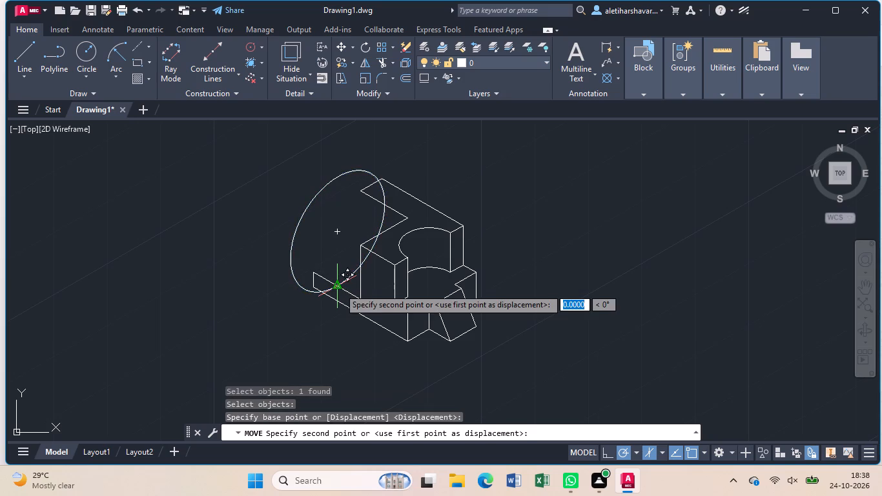
scroll(317, 271, "up", 3)
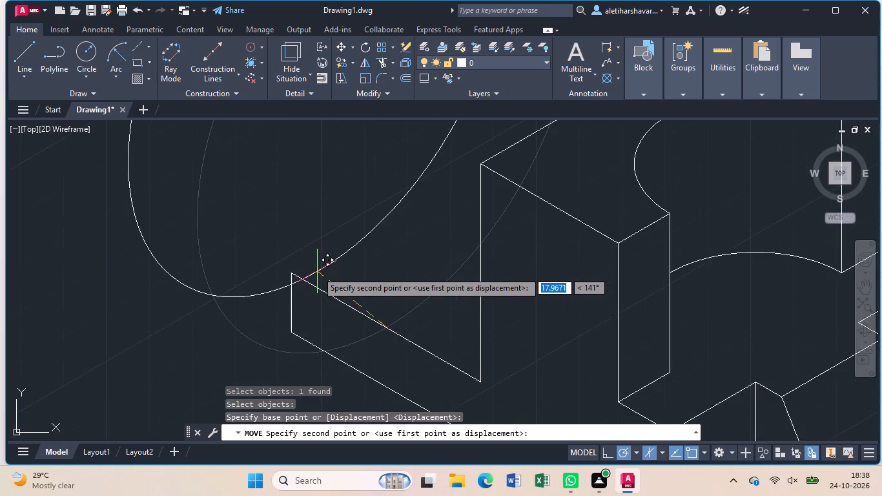
scroll(316, 271, "up", 3)
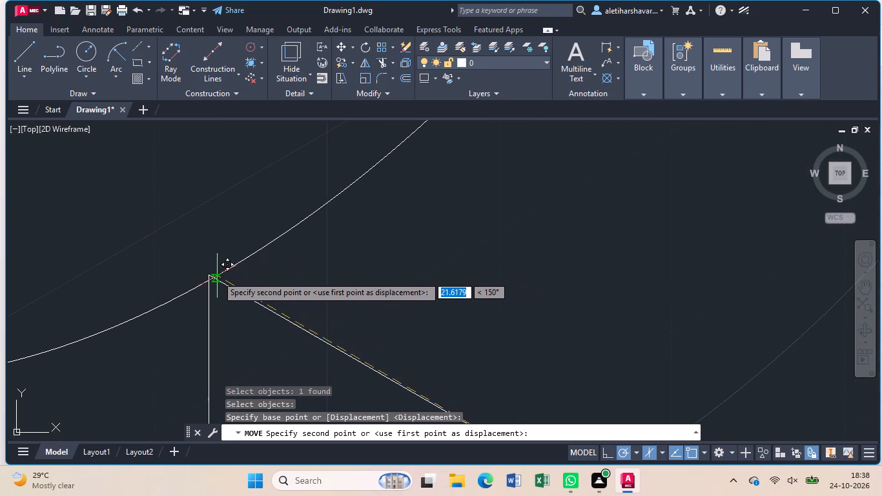
left_click(208, 278)
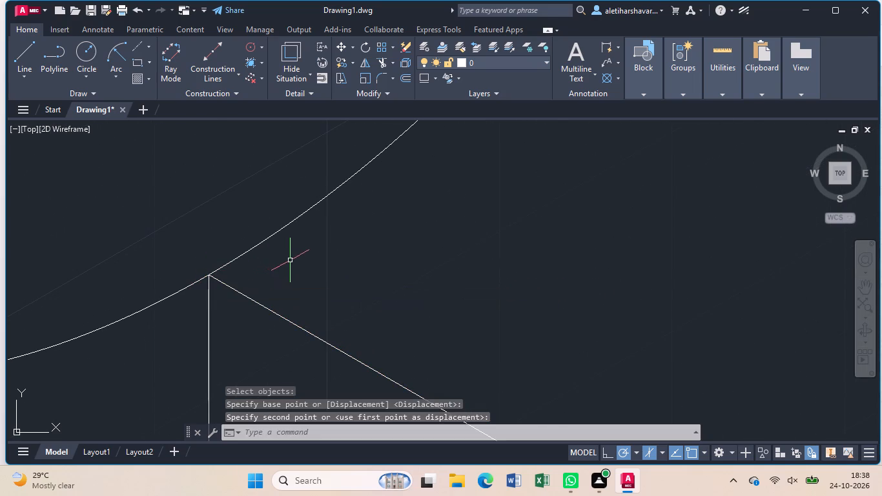
Trim the isocircle's outer portion, keeping only the concave arc between the base's rear top corner and the 20-unit edge's free end.
scroll(292, 270, "down", 5)
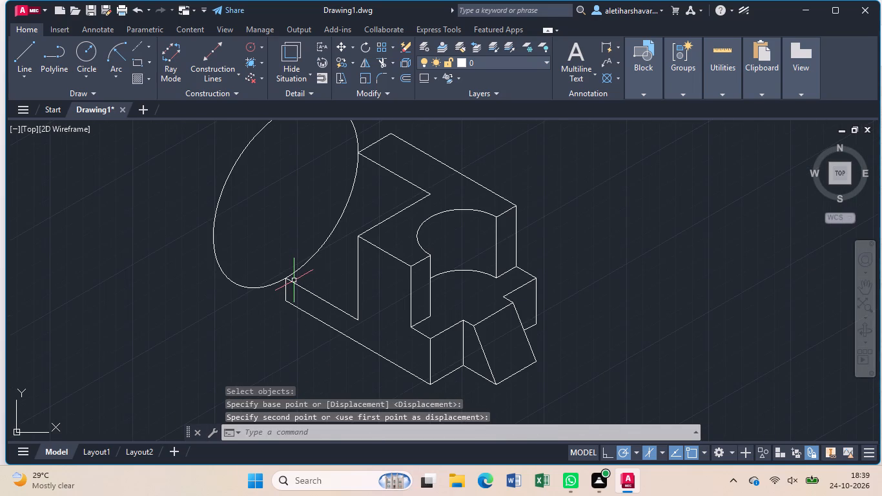
type("tr")
key("Return")
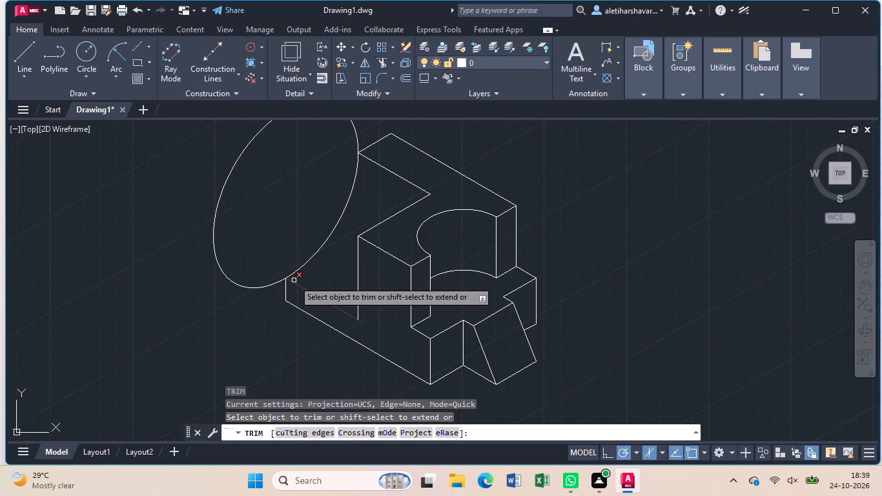
left_click(214, 238)
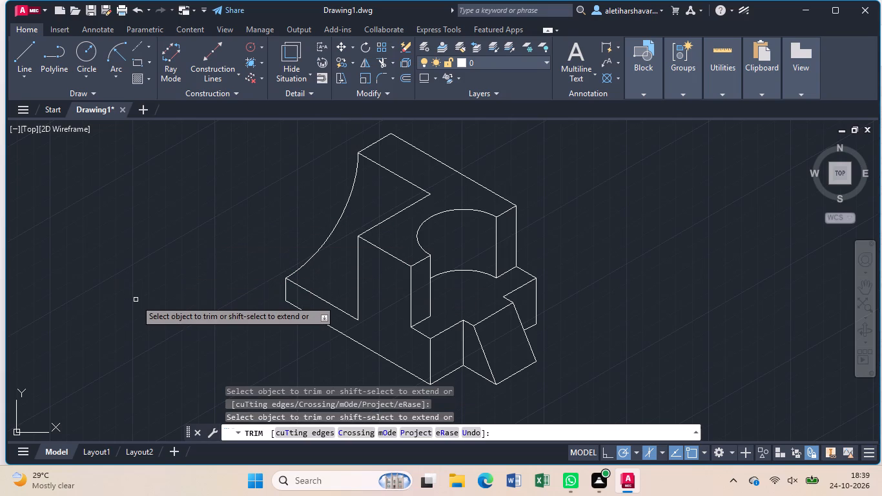
key("Escape")
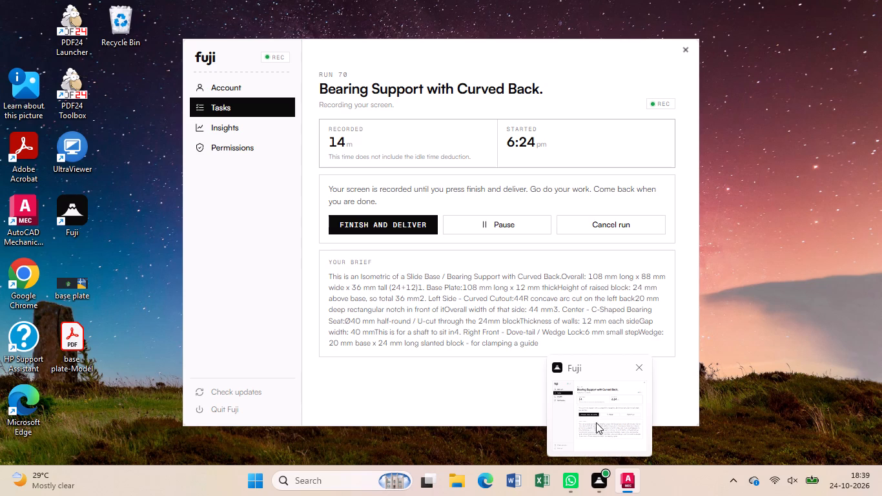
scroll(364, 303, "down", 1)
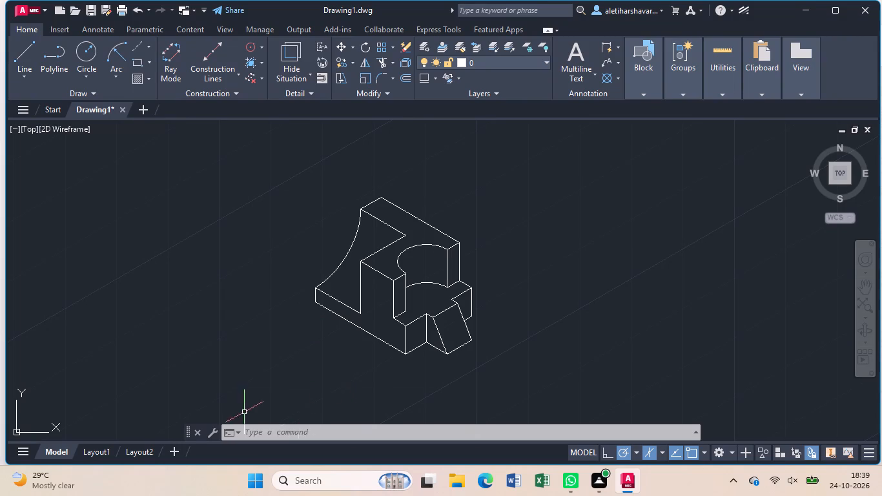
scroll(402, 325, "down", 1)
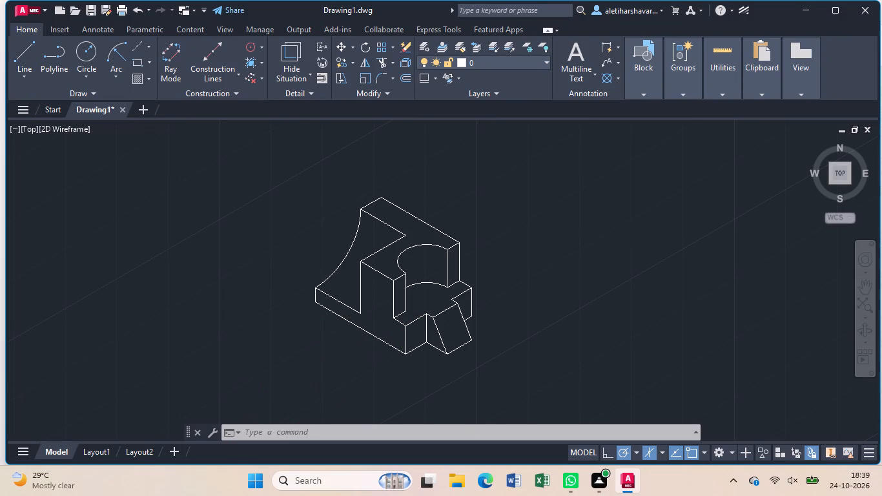
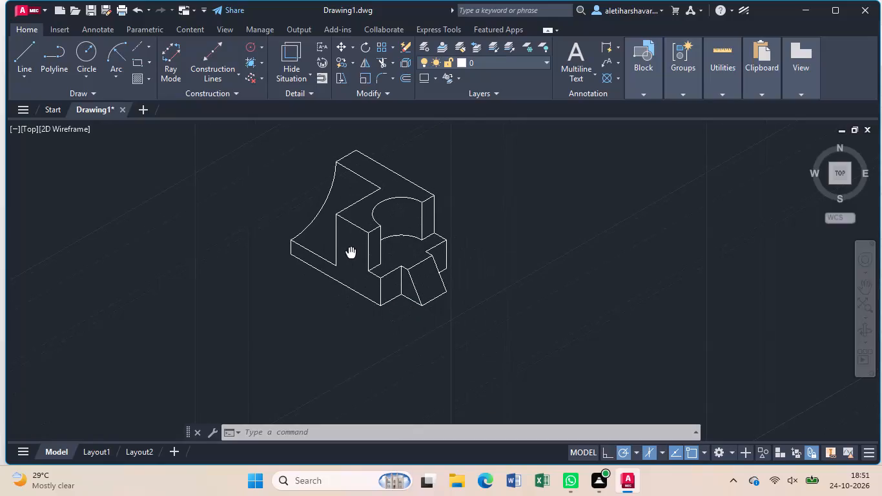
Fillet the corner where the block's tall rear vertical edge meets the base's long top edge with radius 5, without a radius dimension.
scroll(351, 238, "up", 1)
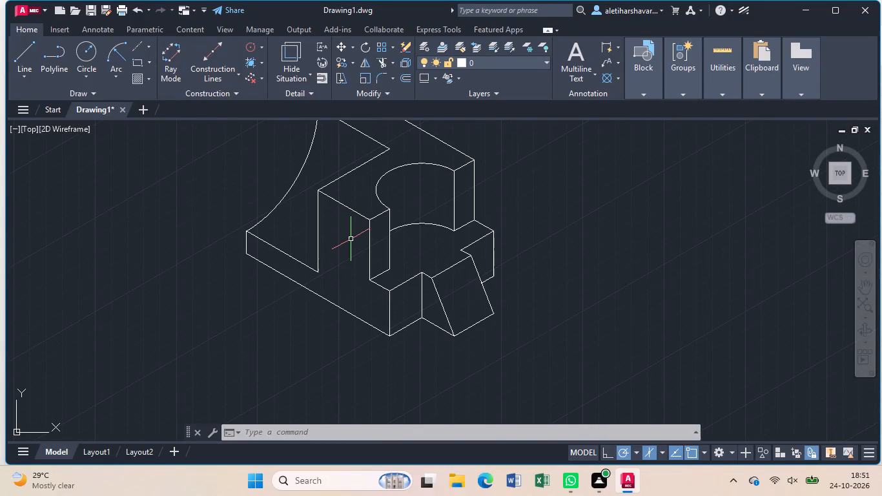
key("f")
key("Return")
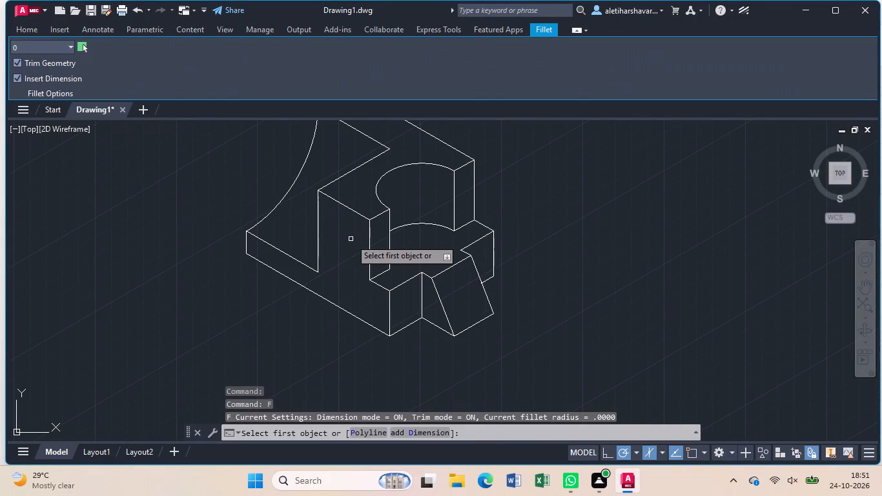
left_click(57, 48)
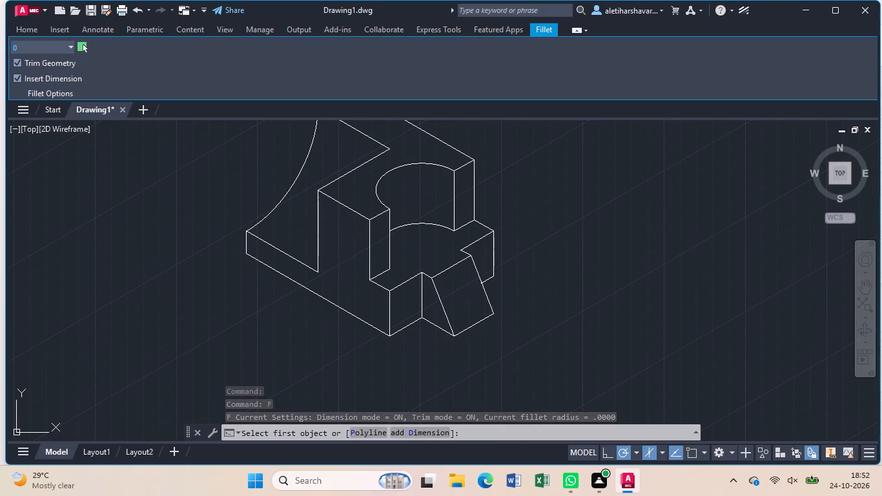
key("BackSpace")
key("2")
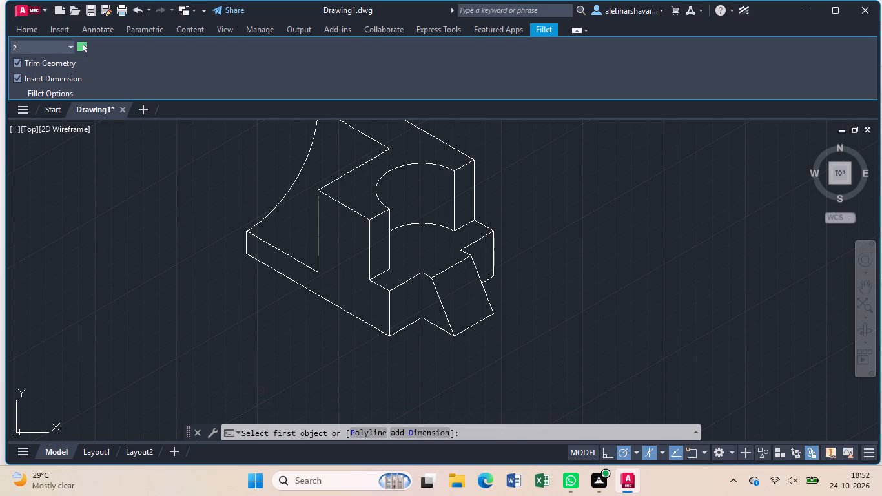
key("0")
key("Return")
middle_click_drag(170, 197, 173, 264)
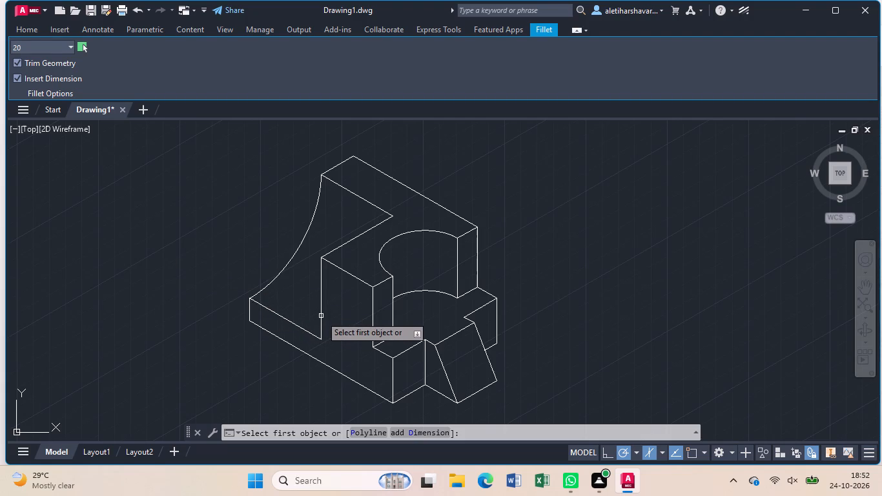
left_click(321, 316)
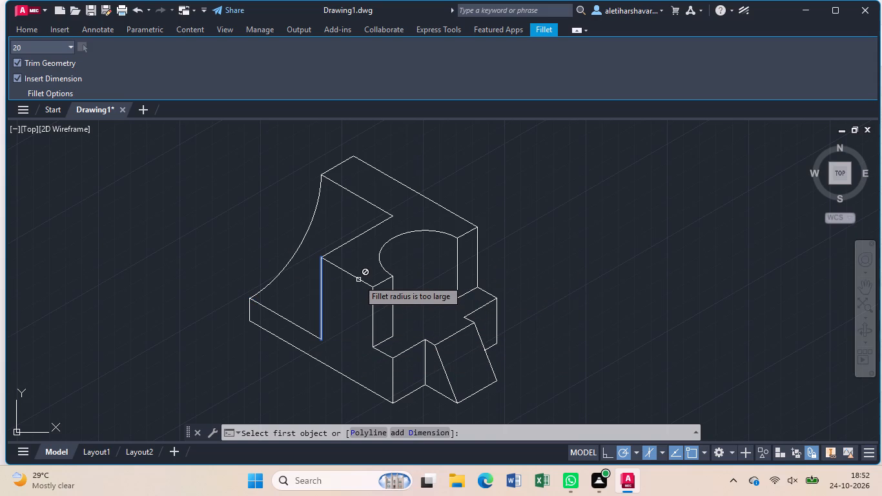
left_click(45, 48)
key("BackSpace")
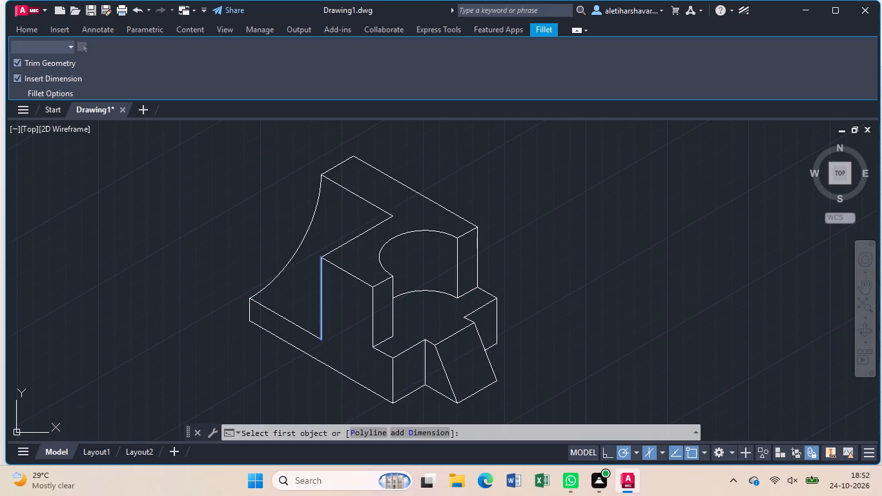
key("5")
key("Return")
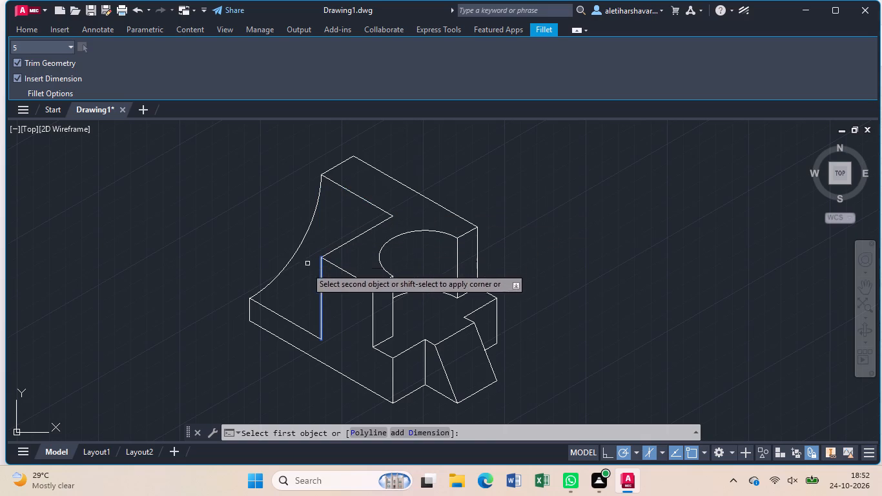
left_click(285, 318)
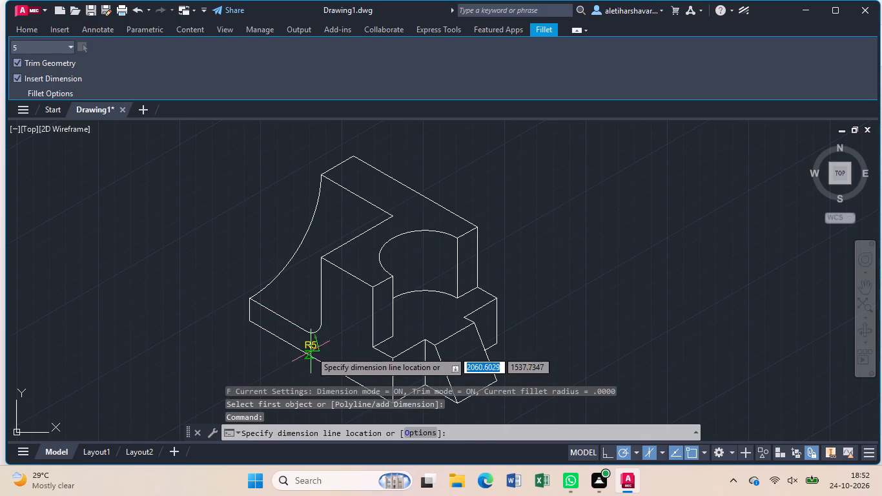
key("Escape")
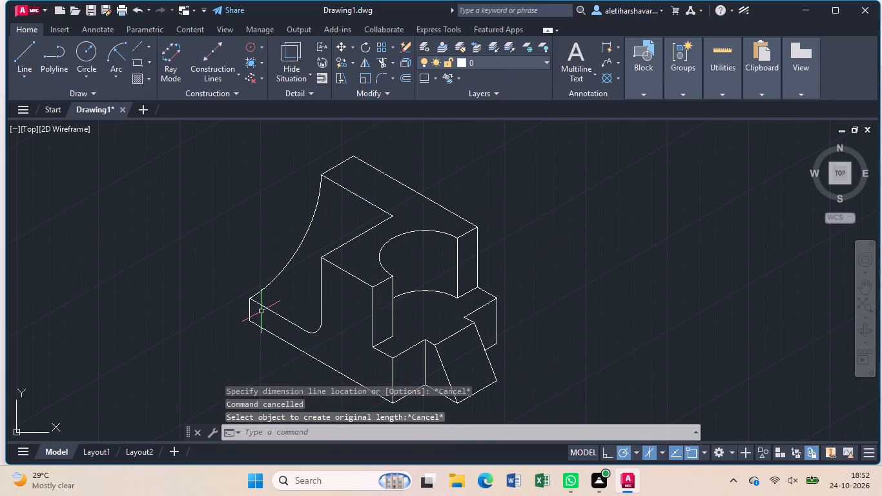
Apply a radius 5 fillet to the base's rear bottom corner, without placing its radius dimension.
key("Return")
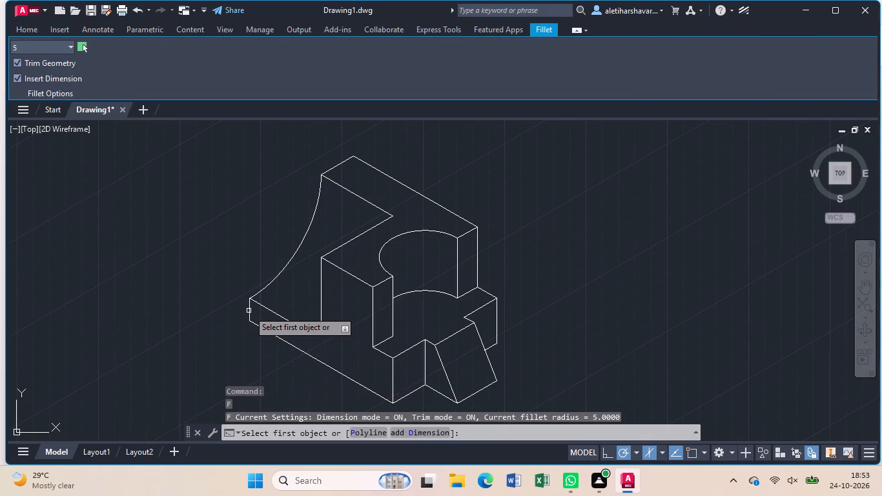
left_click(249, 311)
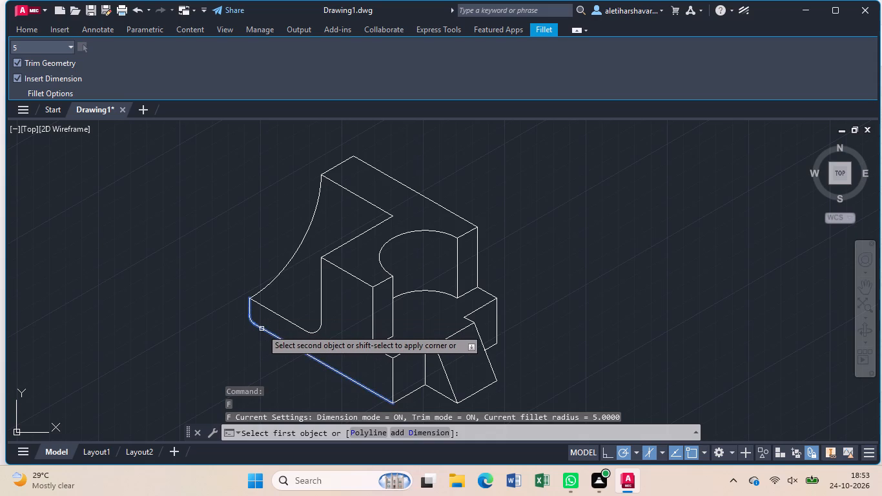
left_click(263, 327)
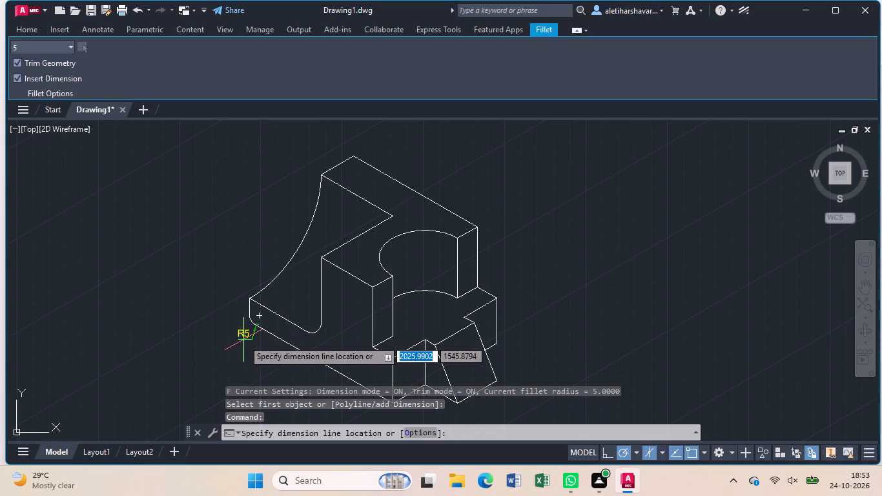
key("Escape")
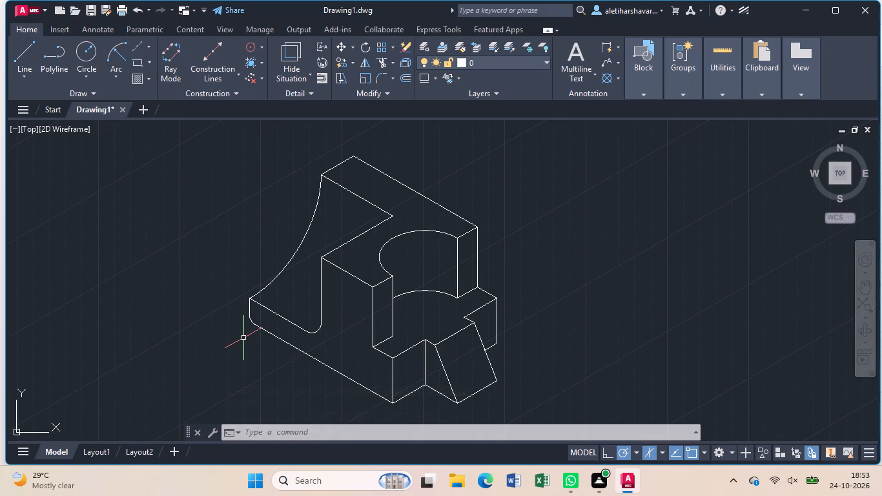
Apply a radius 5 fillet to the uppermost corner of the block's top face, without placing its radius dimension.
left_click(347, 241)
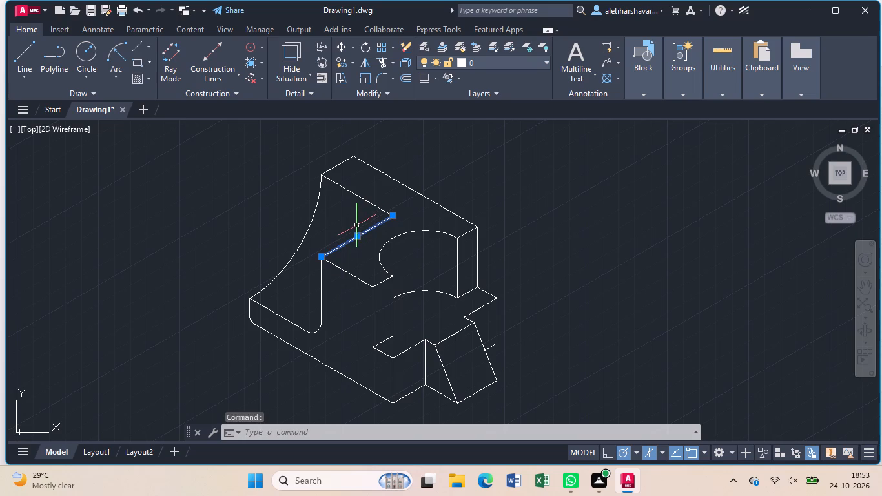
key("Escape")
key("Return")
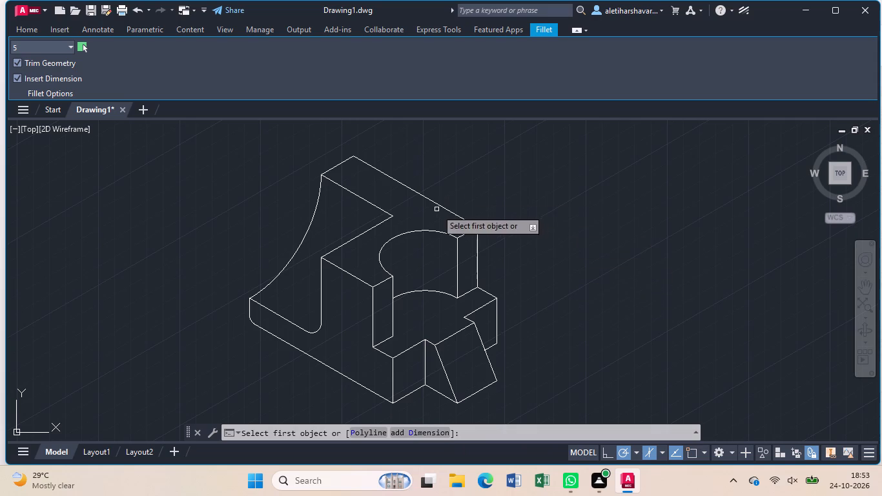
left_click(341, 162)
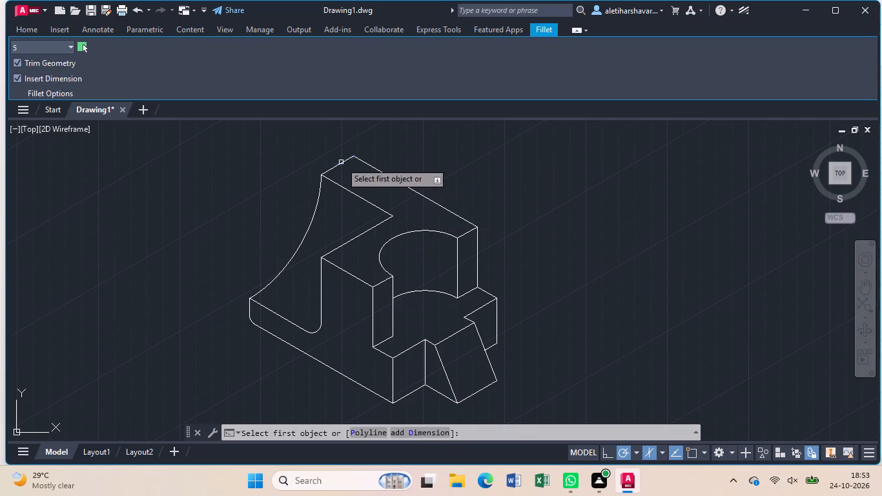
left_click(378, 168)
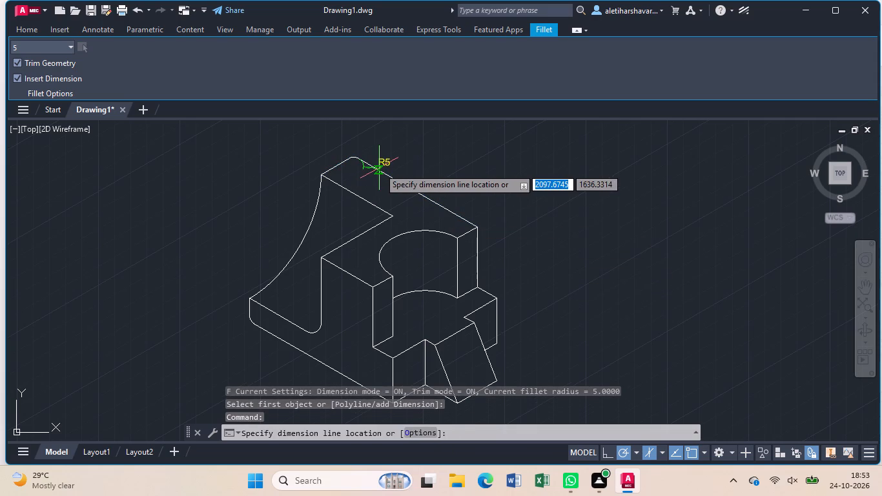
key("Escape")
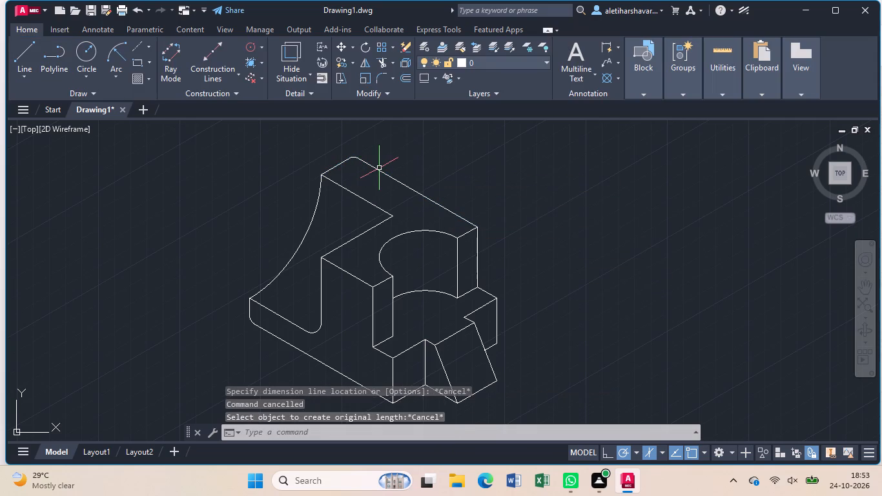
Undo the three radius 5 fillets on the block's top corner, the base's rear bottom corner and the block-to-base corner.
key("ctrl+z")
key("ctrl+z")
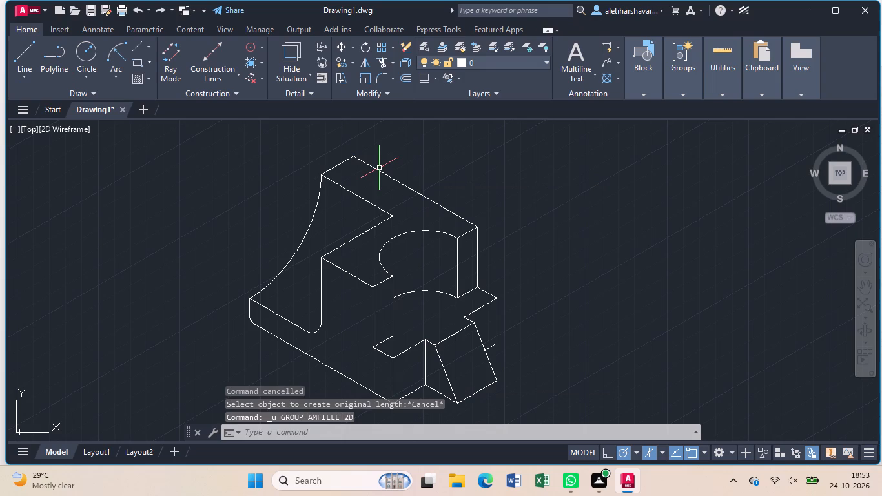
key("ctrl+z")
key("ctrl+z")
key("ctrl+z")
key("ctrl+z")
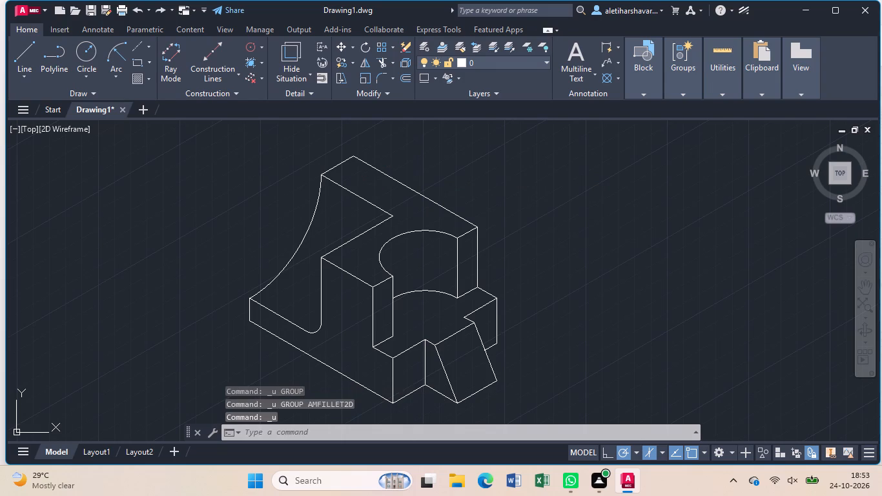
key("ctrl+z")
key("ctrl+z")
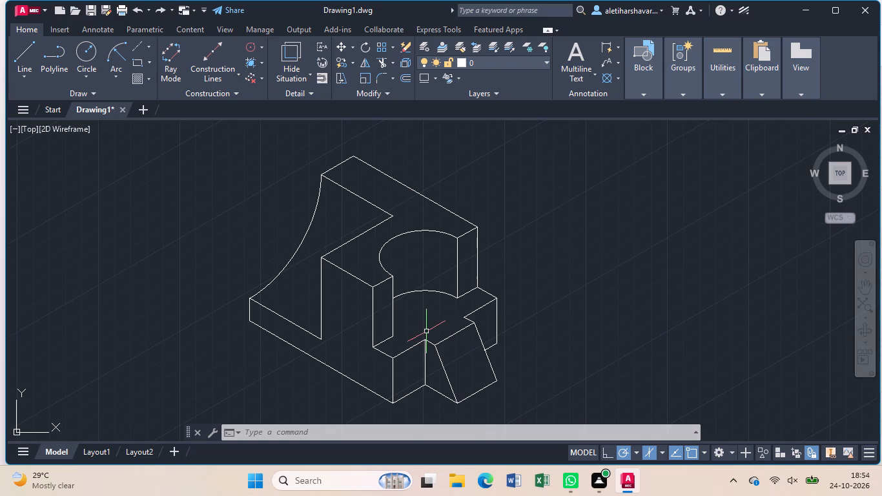
Examine the semicircular seat and front sloping wedge up close, along with the overall isometric view.
scroll(426, 331, "up", 2)
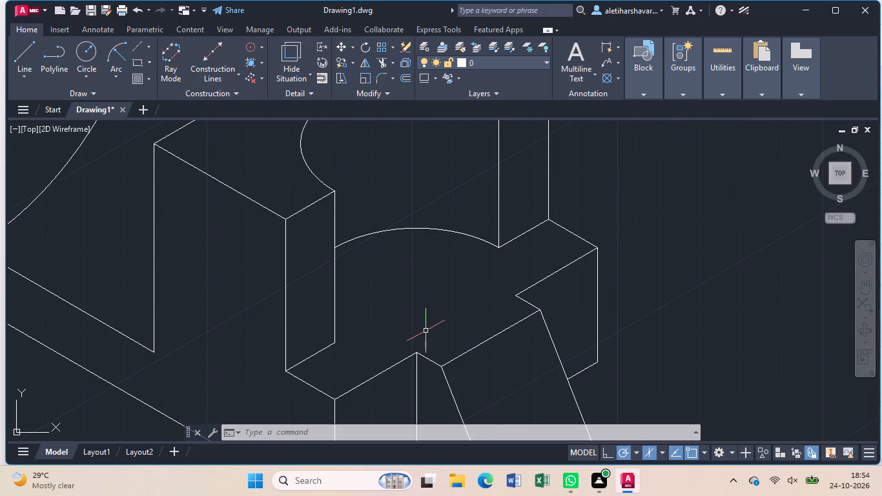
scroll(426, 331, "up", 3)
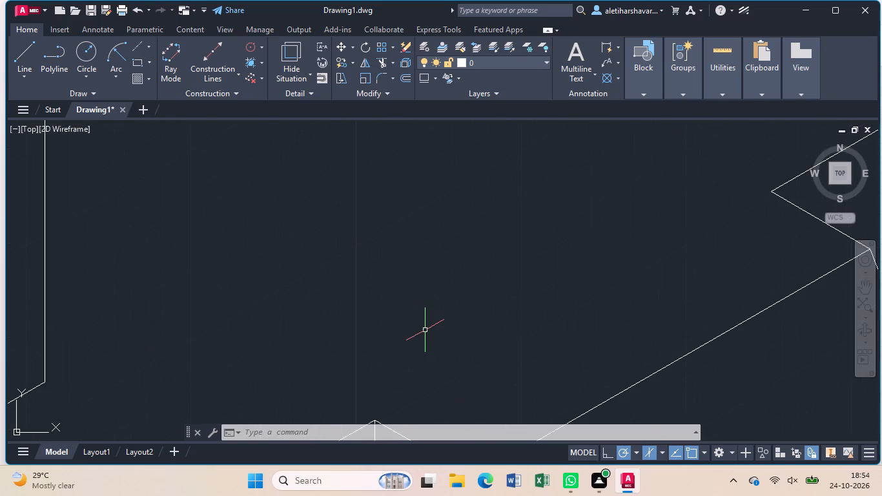
scroll(425, 330, "down", 3)
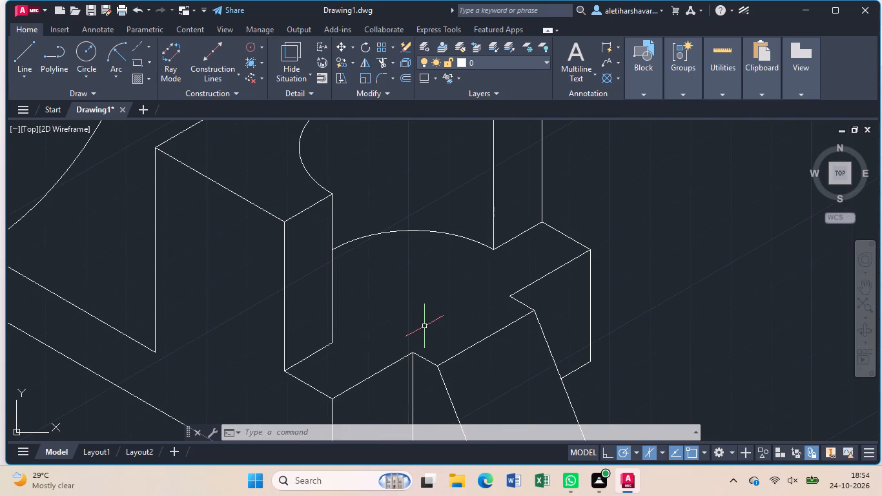
scroll(424, 325, "down", 2)
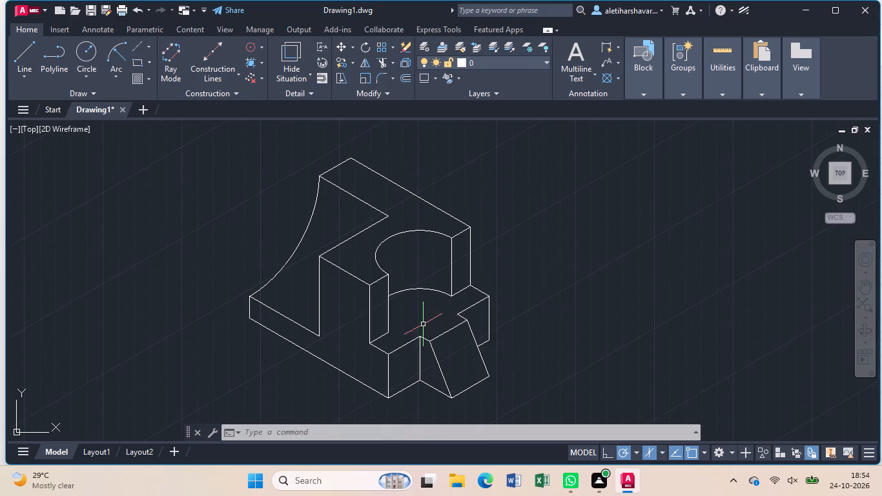
scroll(423, 324, "down", 5)
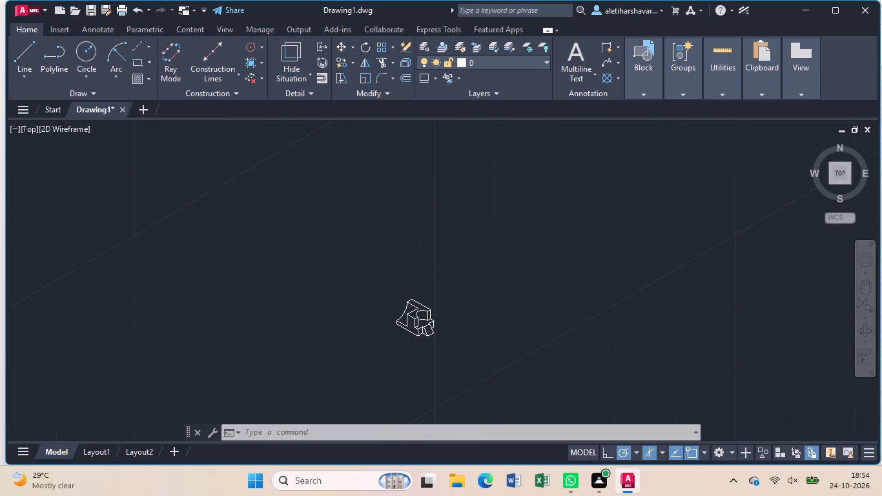
scroll(423, 324, "down", 1)
scroll(423, 324, "up", 3)
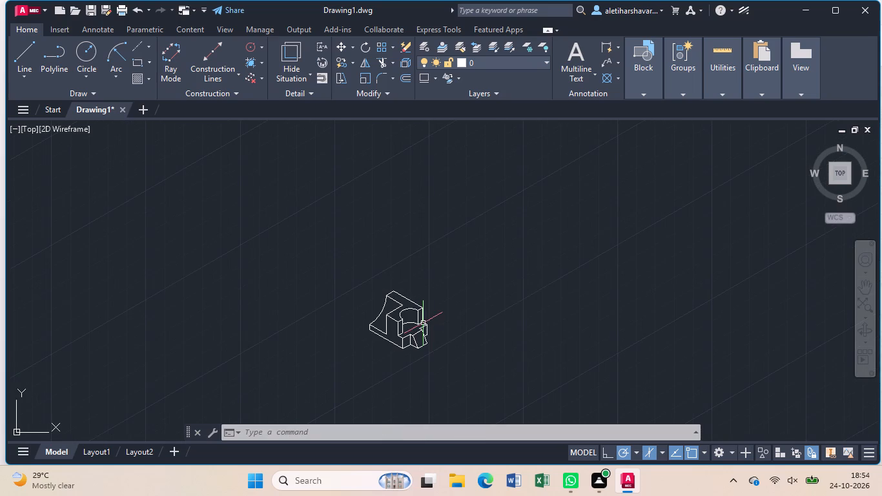
scroll(423, 323, "up", 3)
middle_click_drag(382, 347, 382, 346)
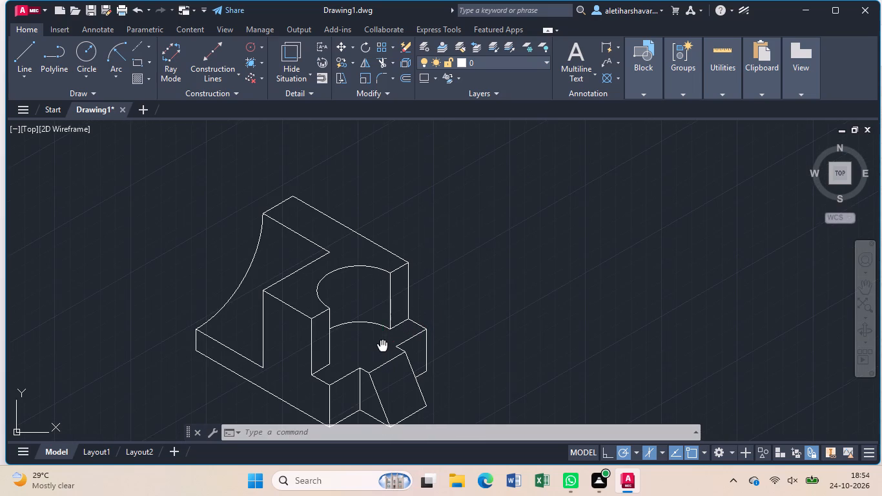
middle_click_drag(382, 346, 445, 276)
scroll(445, 276, "up", 1)
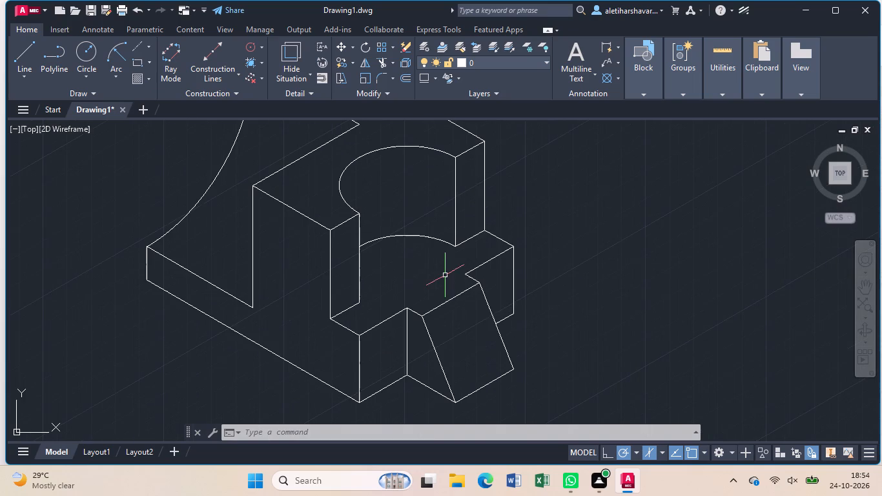
scroll(445, 275, "down", 1)
middle_click_drag(445, 275, 445, 310)
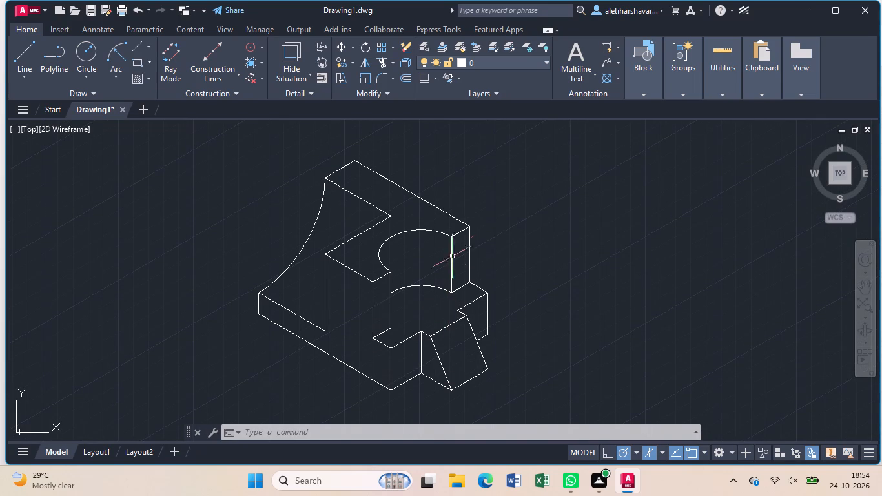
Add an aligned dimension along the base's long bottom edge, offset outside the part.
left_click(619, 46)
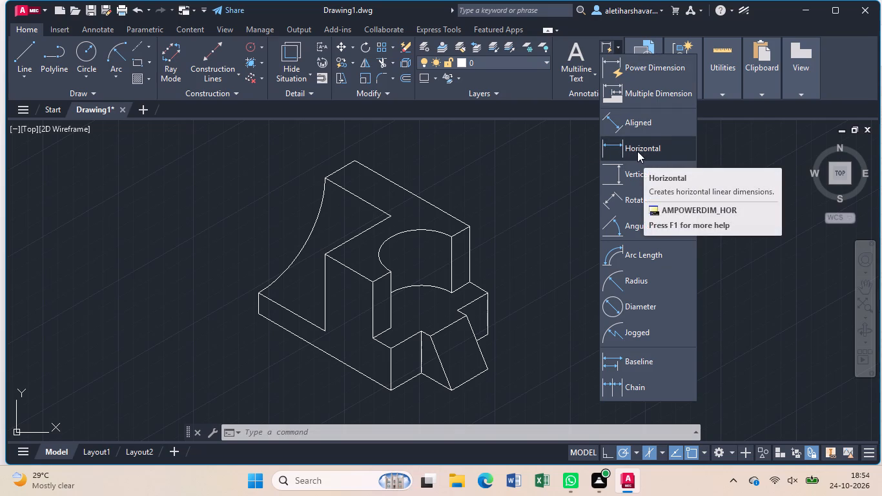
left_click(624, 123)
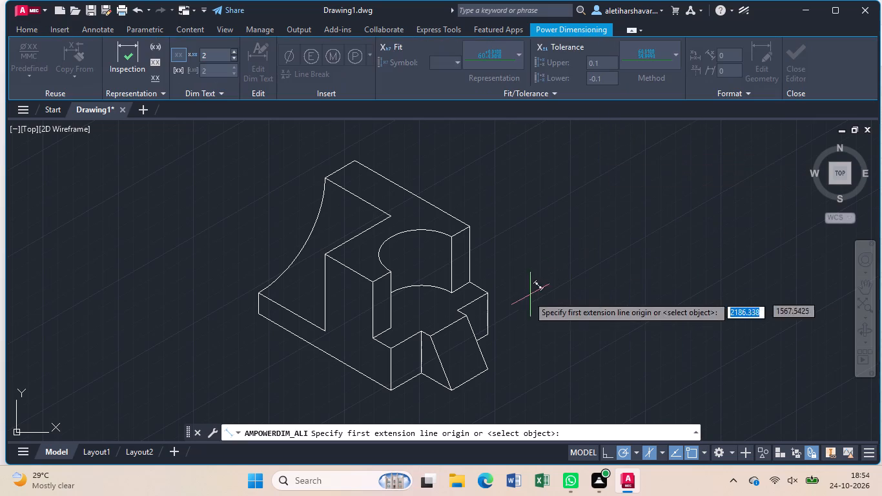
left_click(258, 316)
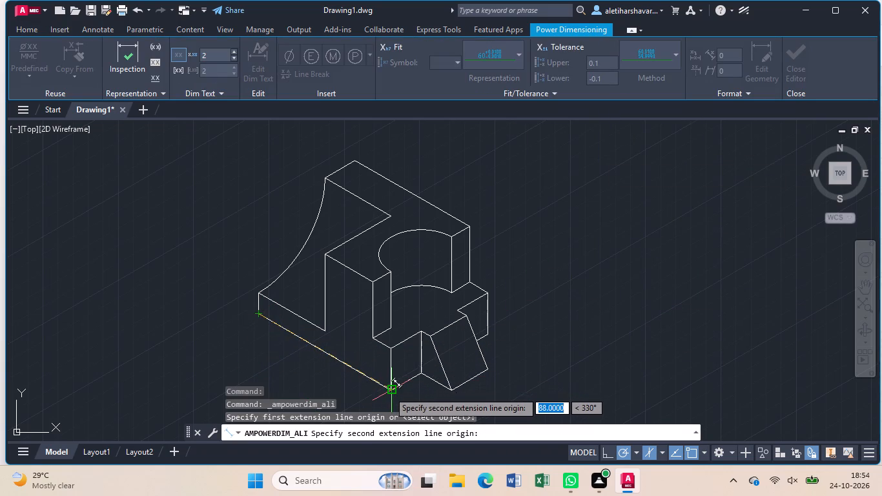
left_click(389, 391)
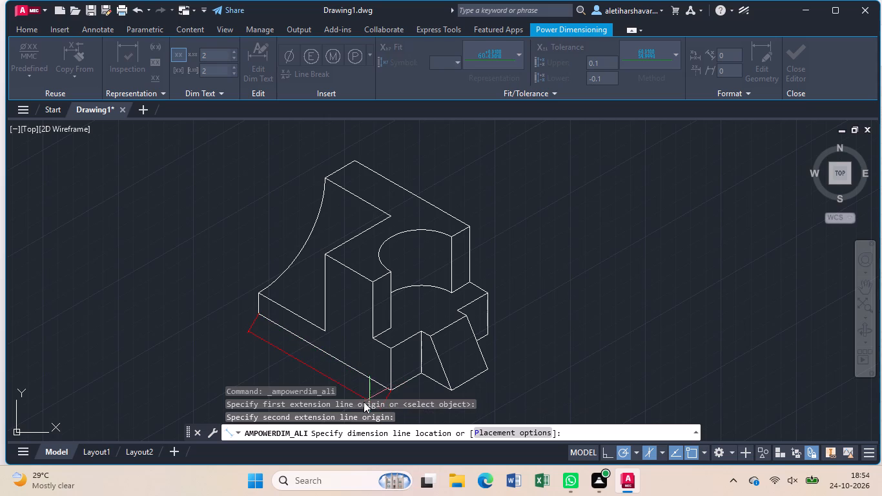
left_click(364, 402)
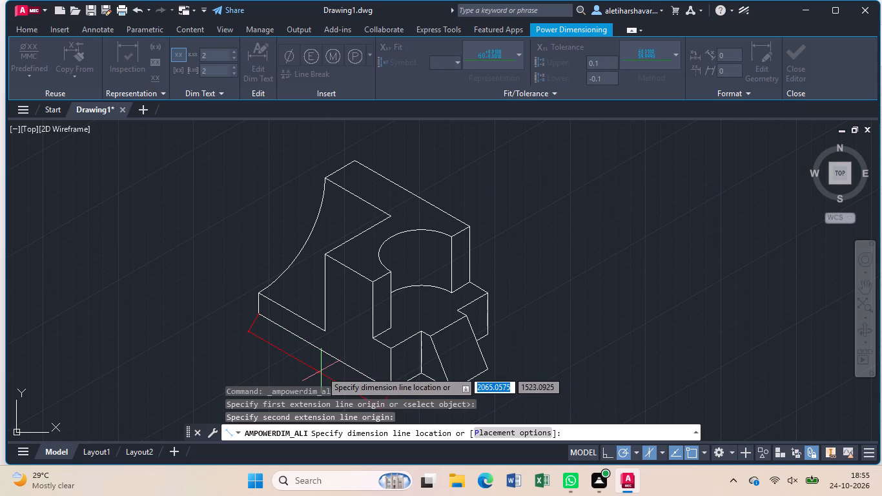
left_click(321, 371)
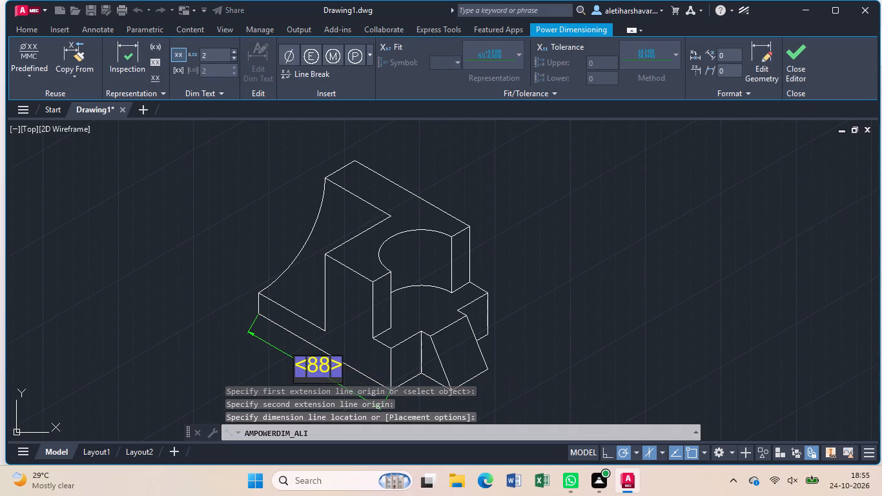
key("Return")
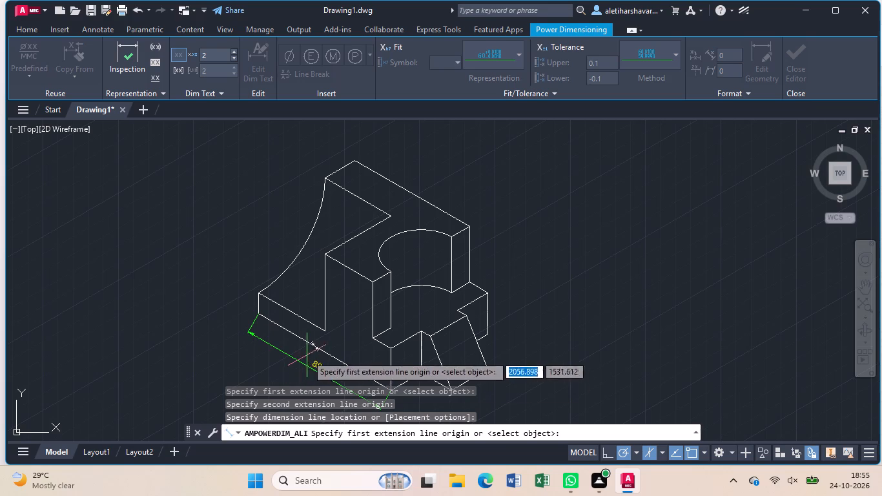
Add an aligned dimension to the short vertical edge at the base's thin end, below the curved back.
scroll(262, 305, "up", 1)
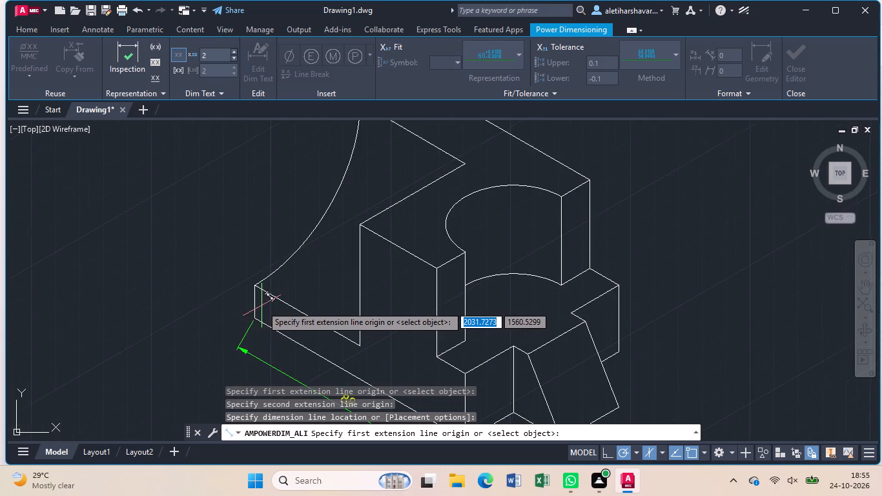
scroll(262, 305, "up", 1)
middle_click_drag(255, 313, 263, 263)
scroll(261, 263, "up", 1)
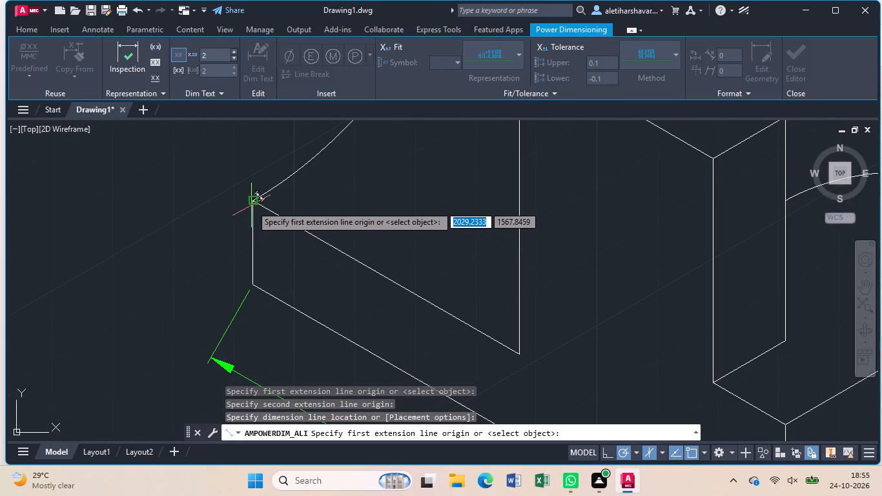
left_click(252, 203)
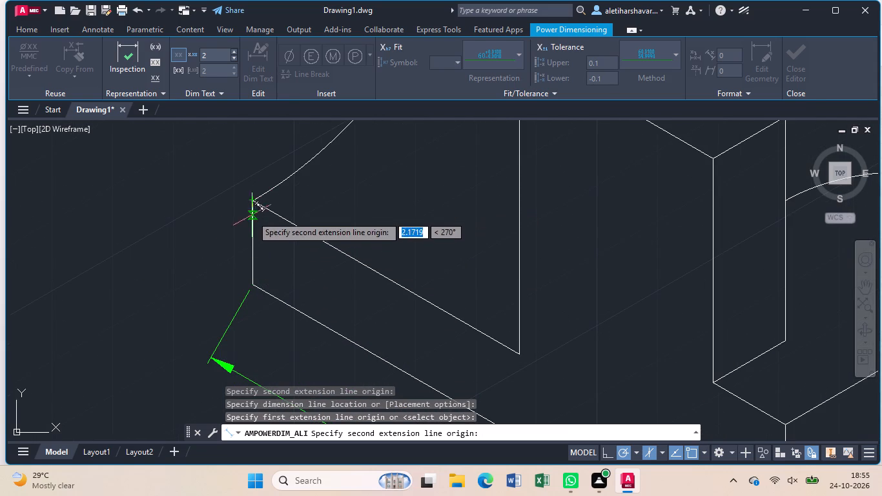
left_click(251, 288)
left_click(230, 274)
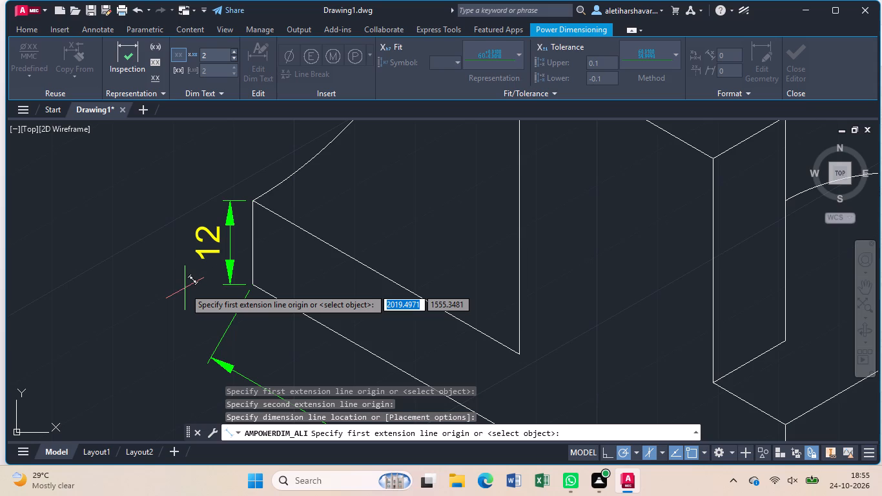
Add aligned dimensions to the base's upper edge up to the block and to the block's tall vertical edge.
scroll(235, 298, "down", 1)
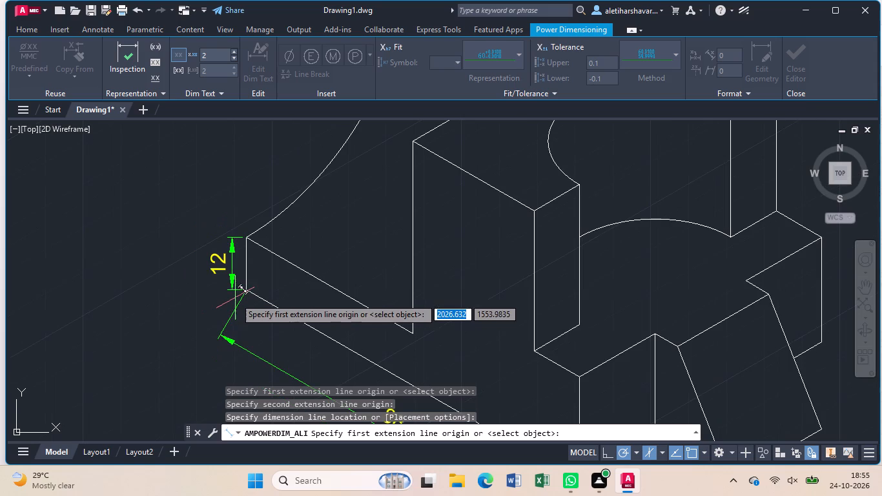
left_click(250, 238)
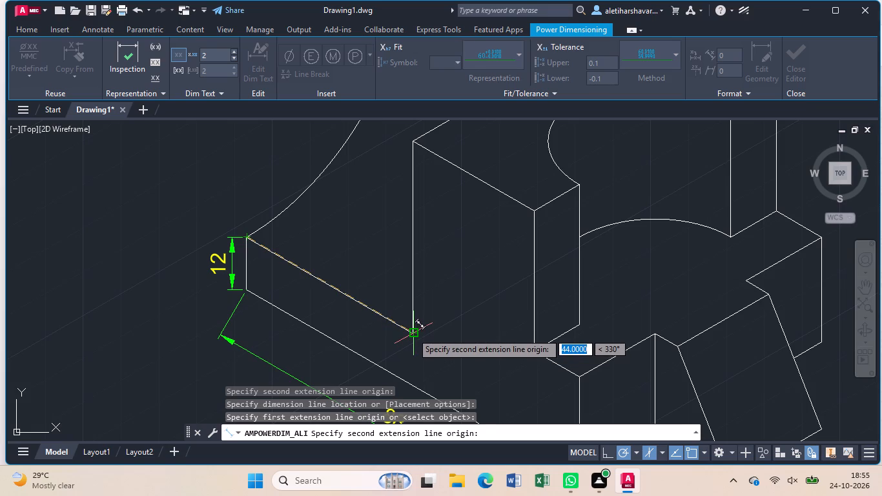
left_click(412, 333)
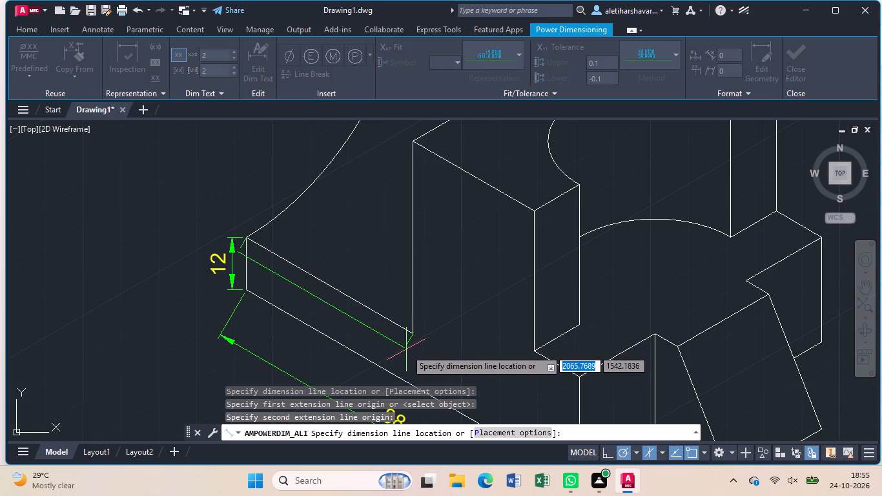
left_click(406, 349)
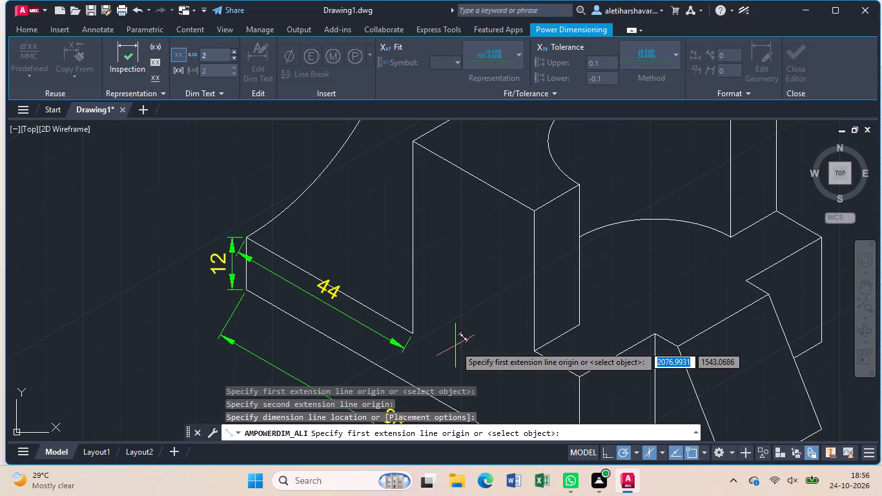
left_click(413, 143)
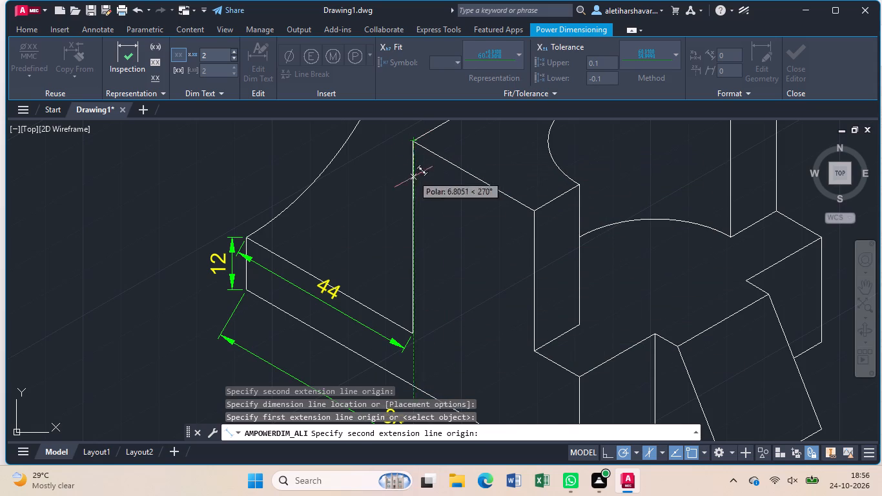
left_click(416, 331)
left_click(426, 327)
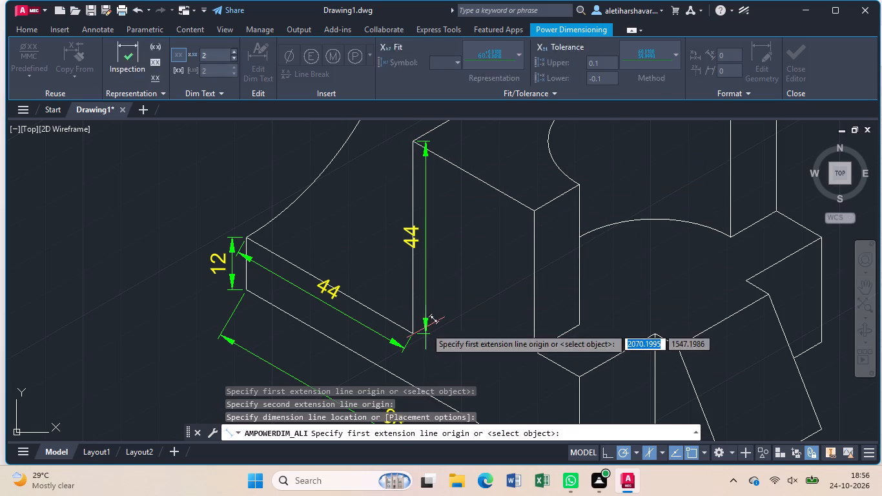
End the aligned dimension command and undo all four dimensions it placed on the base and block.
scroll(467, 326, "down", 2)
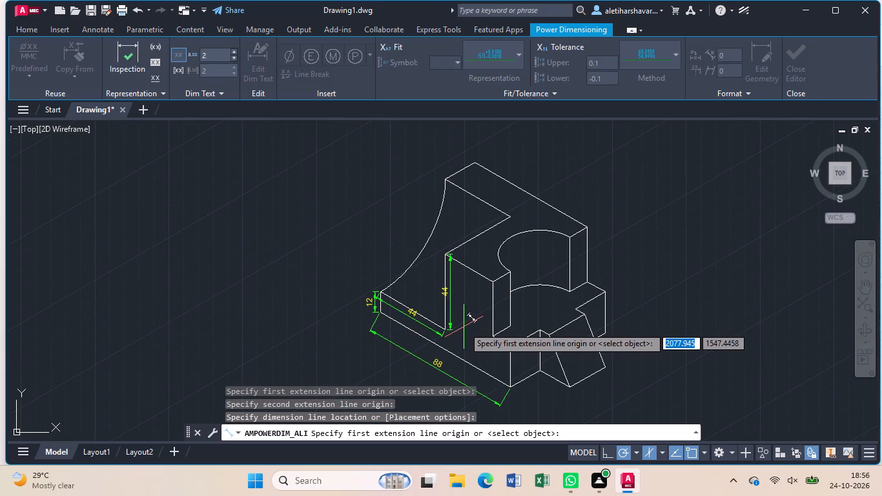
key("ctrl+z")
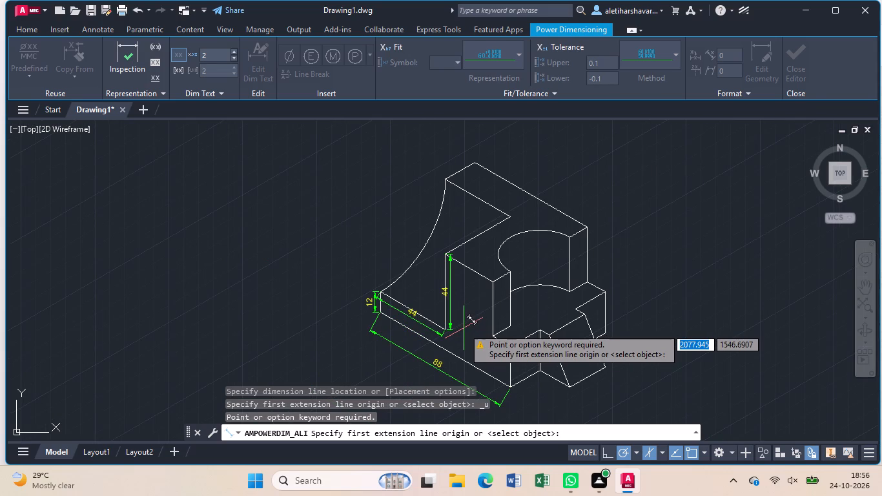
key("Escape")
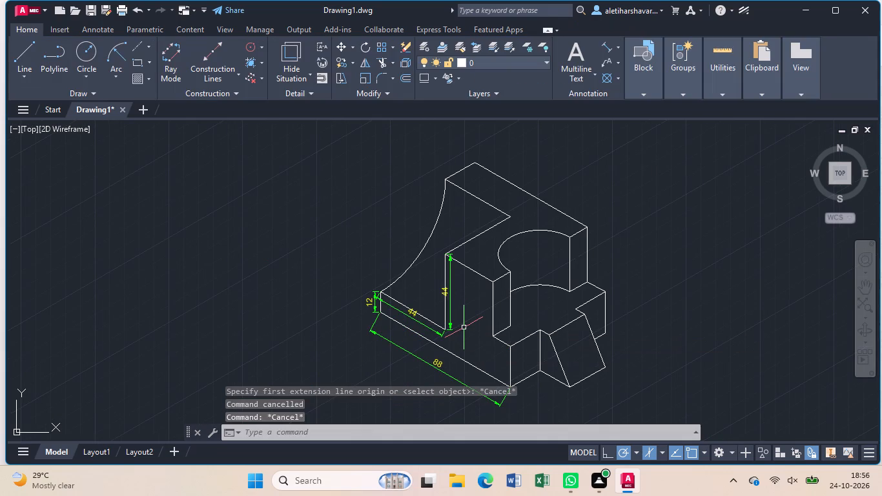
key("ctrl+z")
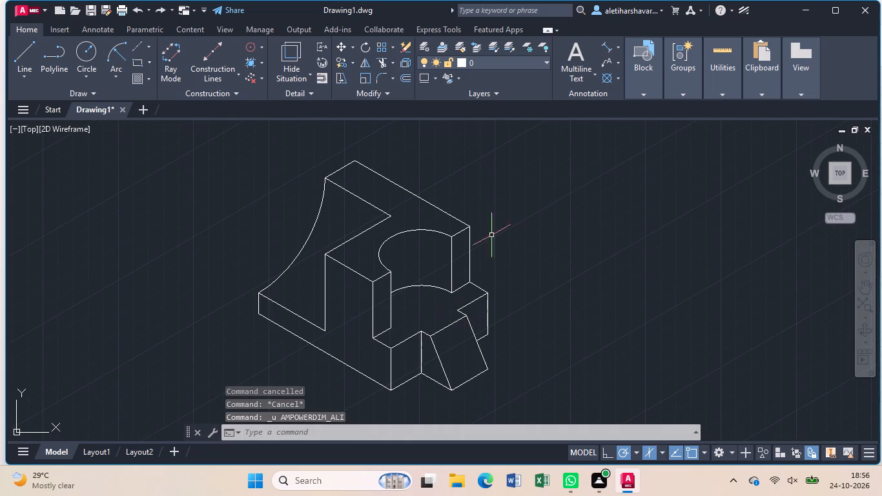
Add an aligned dimension along the long rear edge of the top face, offset outside the part.
left_click(604, 45)
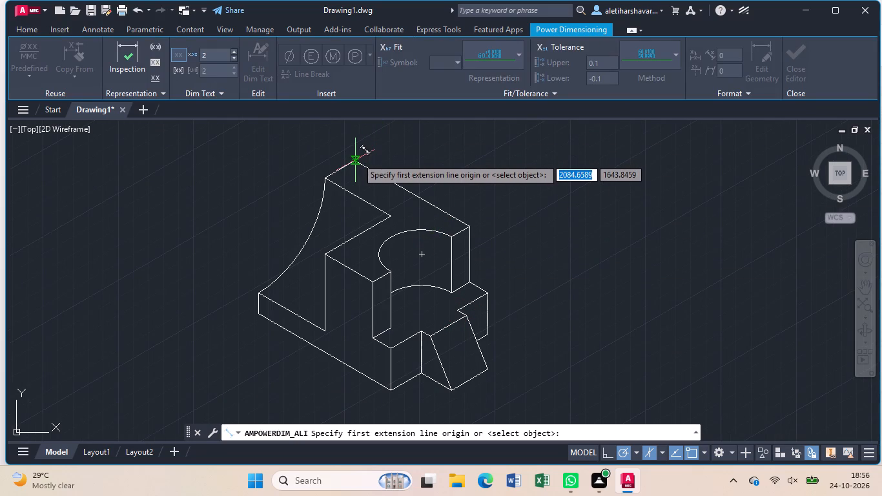
left_click(467, 223)
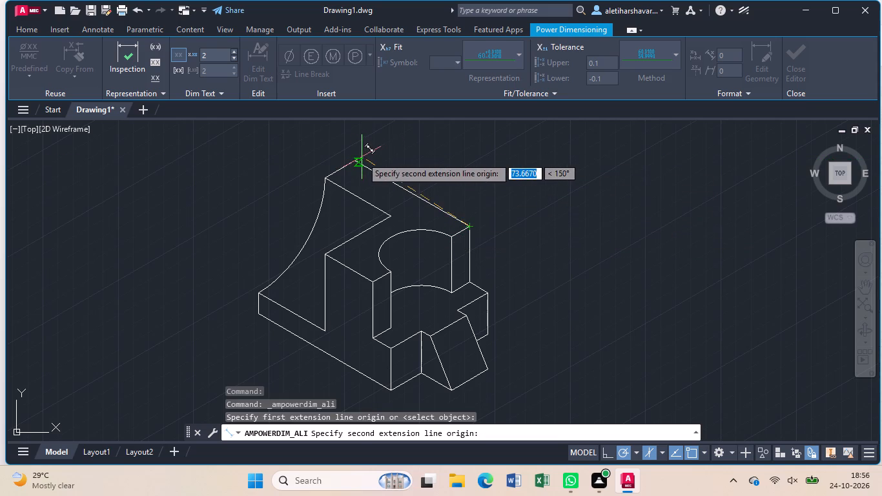
left_click(355, 160)
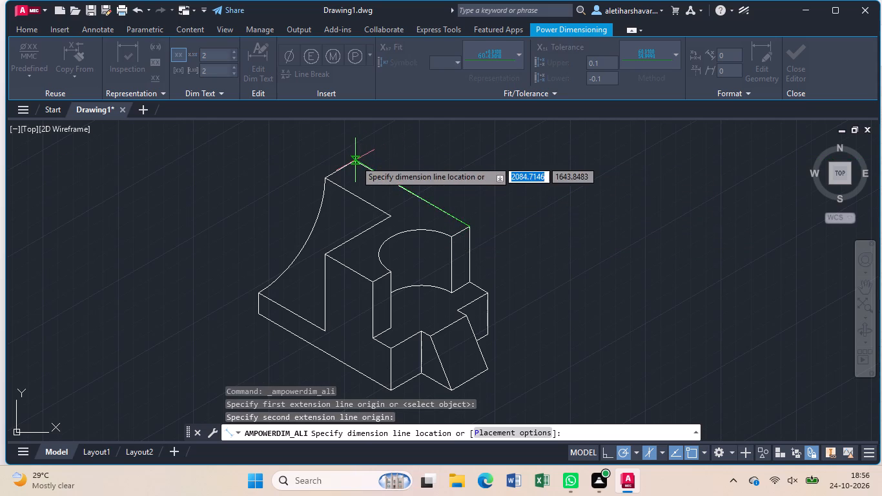
left_click(371, 152)
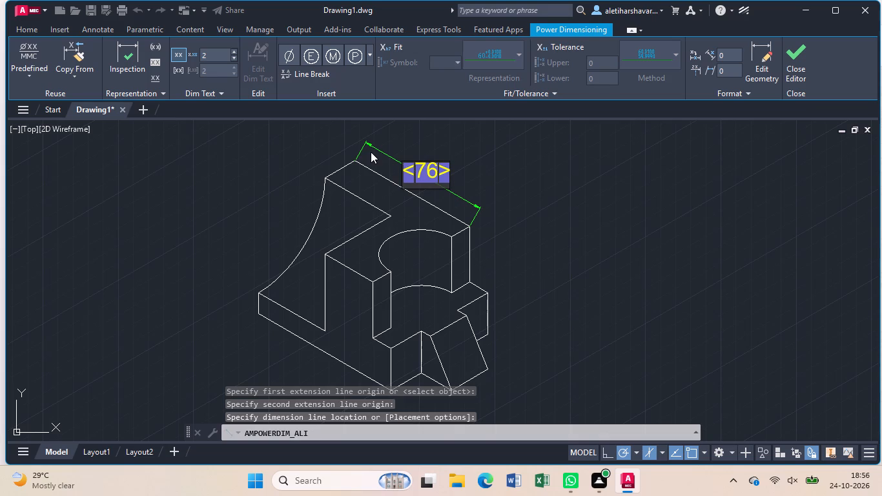
key("Return")
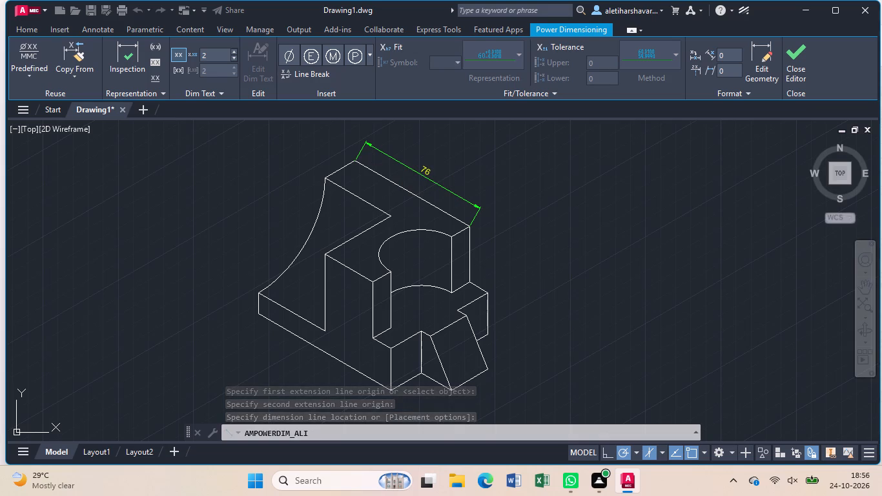
Add aligned dimensions to the top face's inner edge from the curved back and to the block's front top edge beside the semicircular seat.
left_click(326, 176)
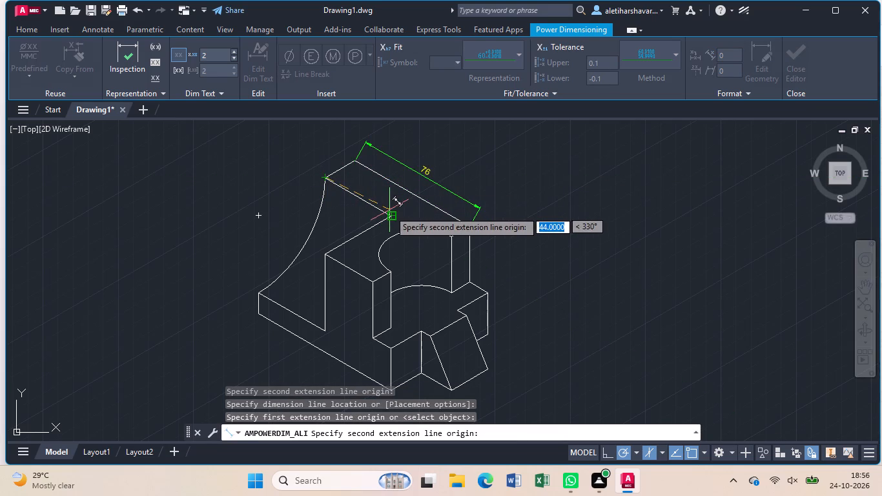
left_click(388, 216)
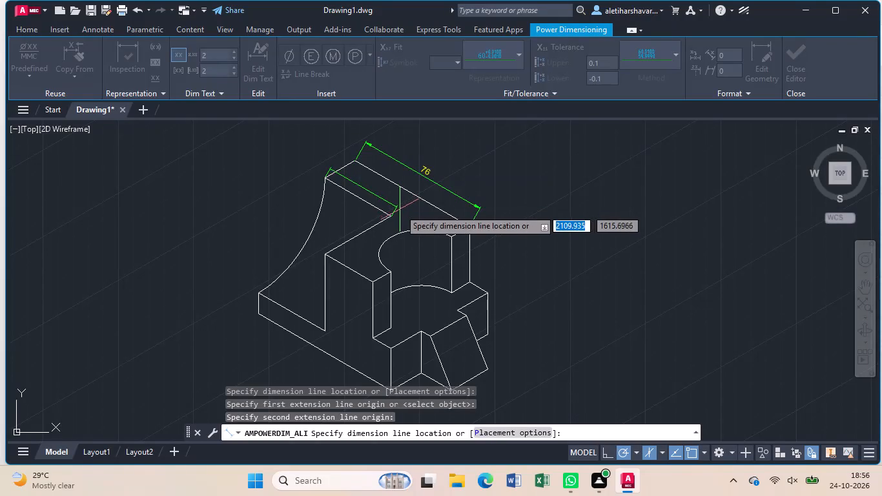
left_click(400, 210)
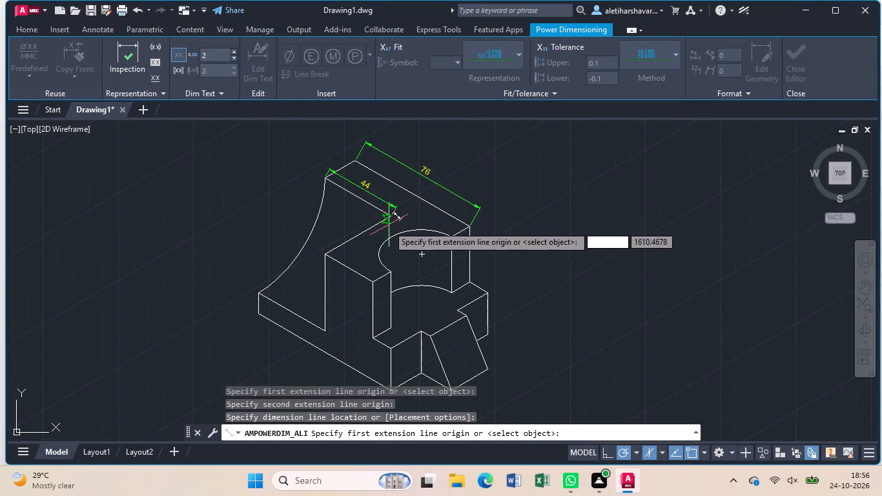
left_click(331, 253)
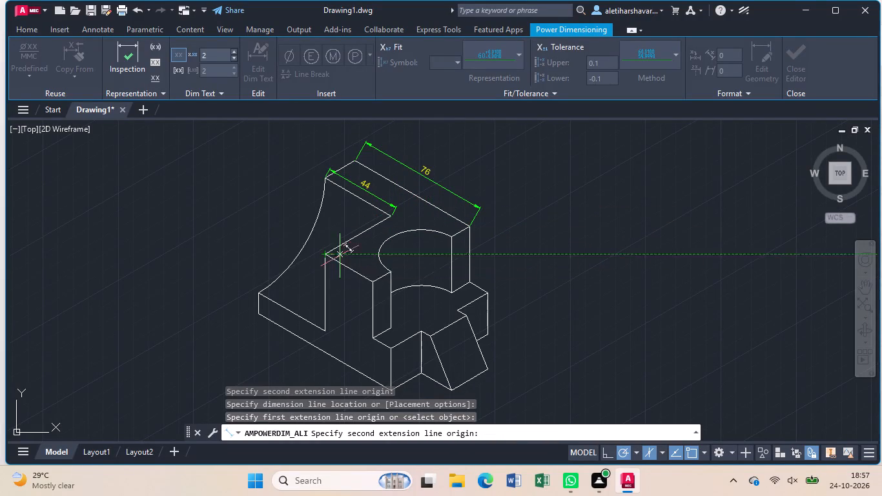
left_click(373, 280)
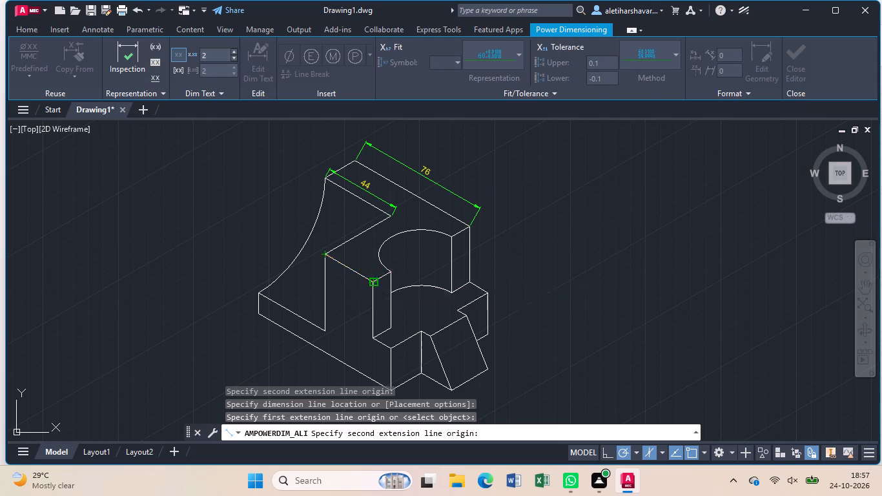
left_click(369, 290)
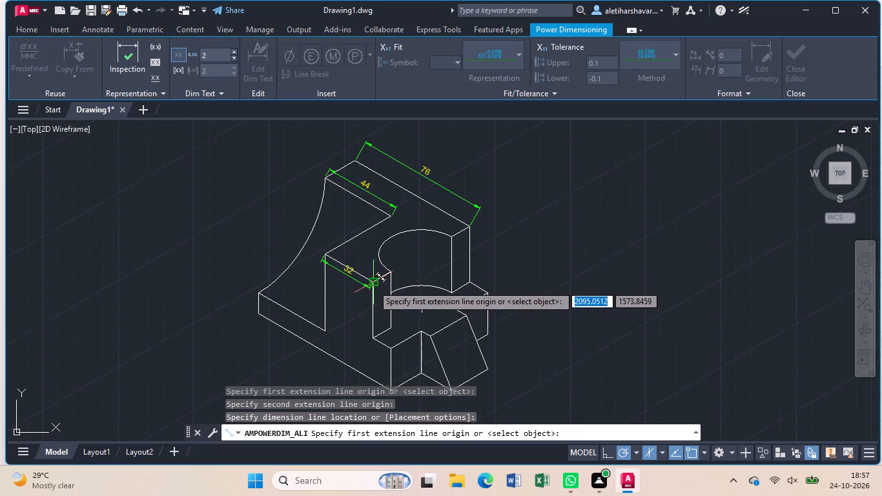
Add an aligned dimension to the block's short bottom edge beside the semicircular seat, where it meets the base.
left_click(374, 336)
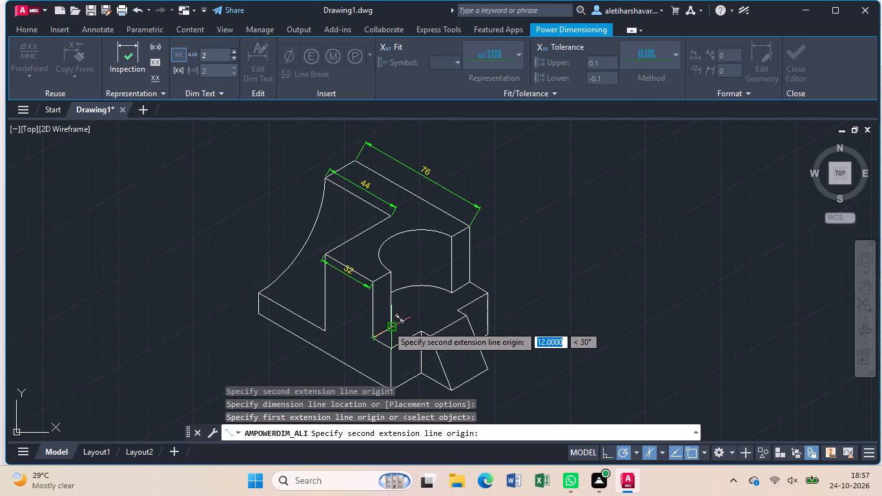
left_click(387, 325)
left_click(387, 318)
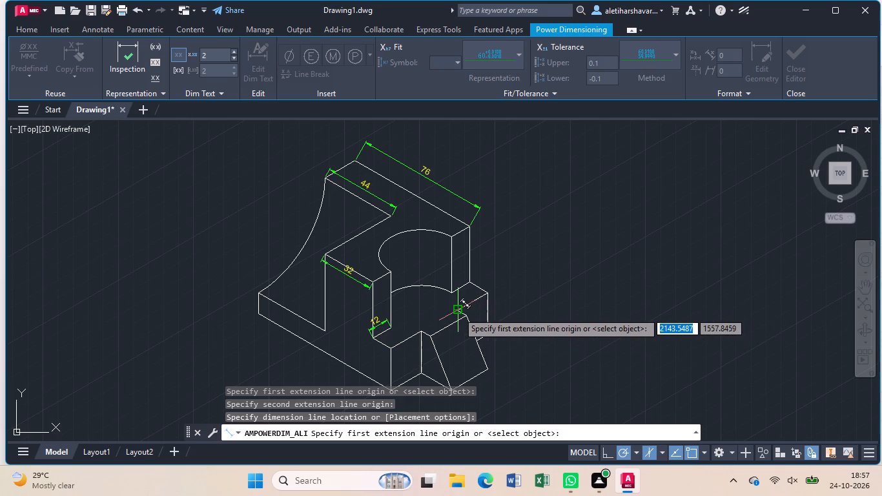
Add aligned dimensions to the base's short top edge beyond the wedge and to the block's outer vertical edge directly above the base.
left_click(460, 313)
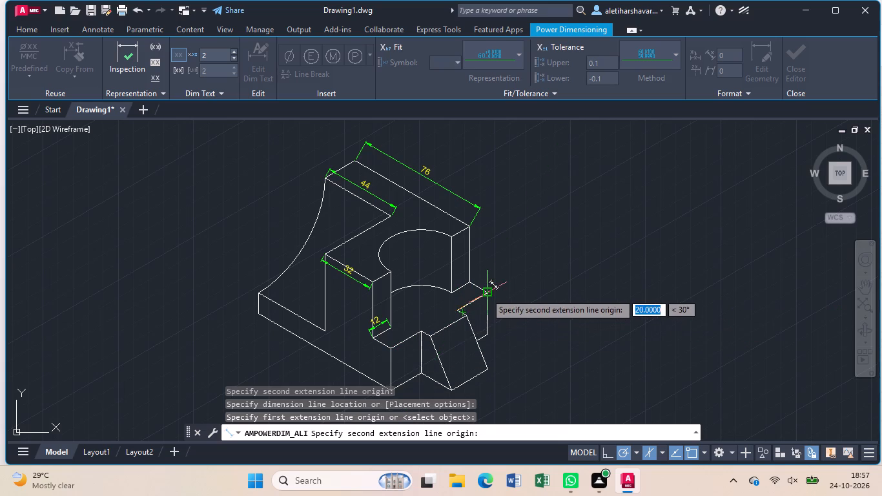
left_click(486, 293)
left_click(482, 291)
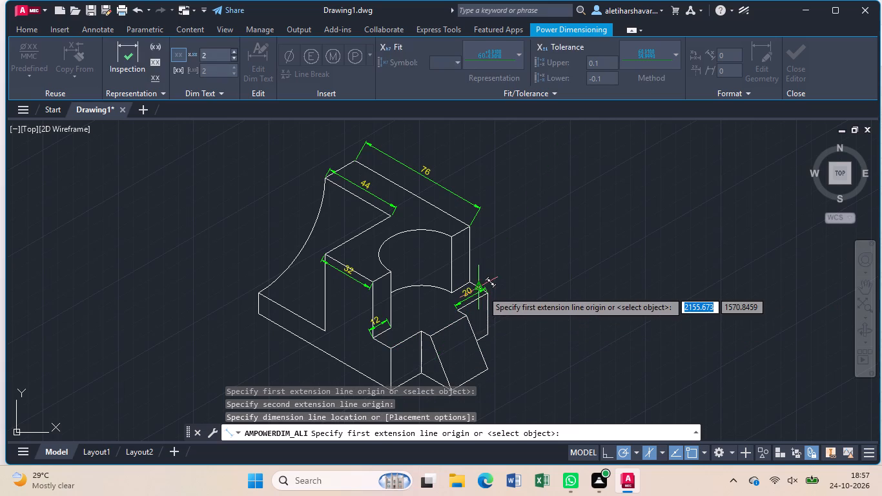
left_click(469, 228)
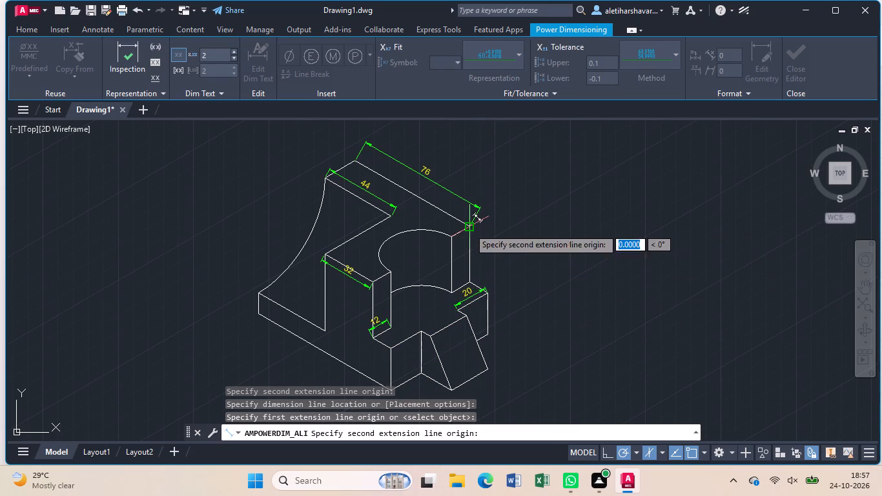
left_click(473, 281)
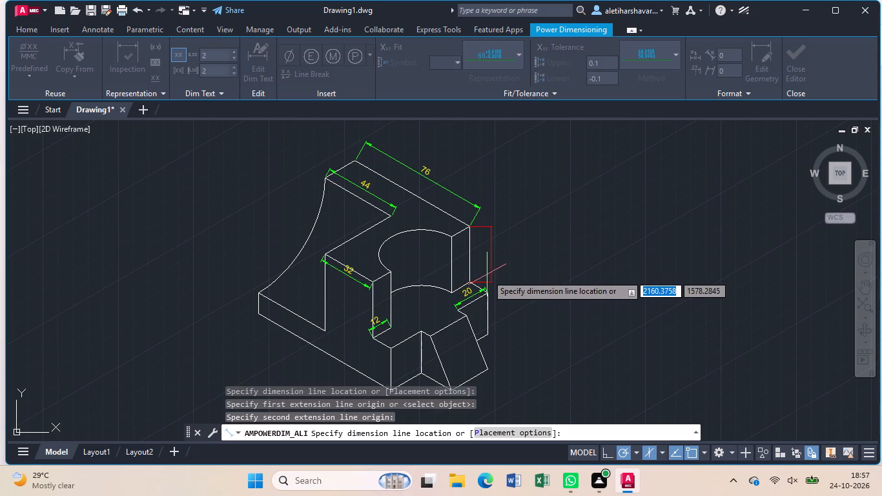
left_click(487, 274)
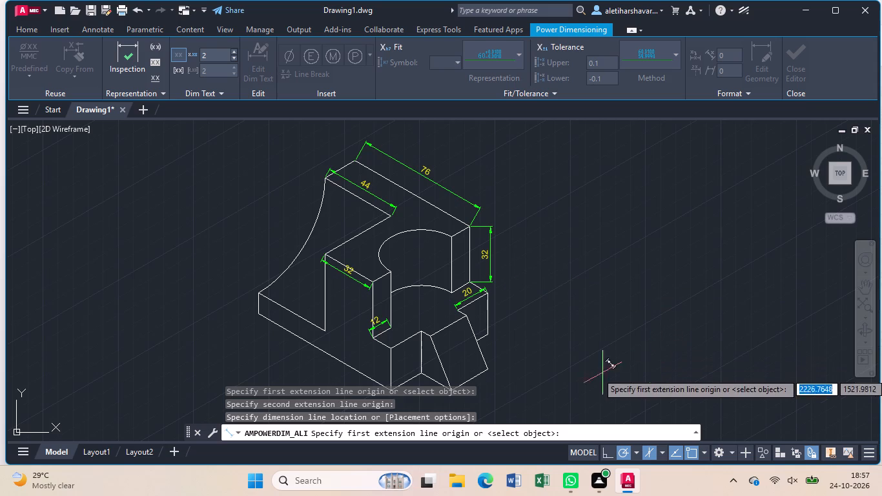
Add an aligned dimension to the vertical edge at the base's front corner, placed outside the edge.
middle_click_drag(506, 371, 464, 292)
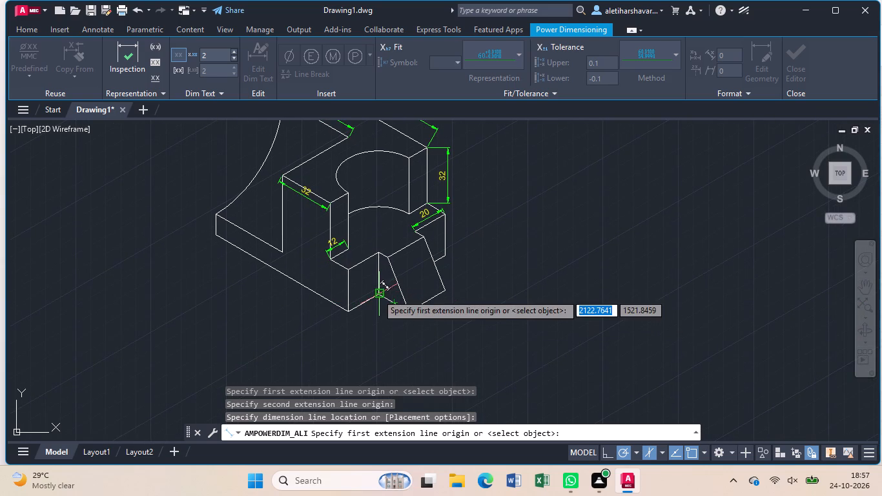
left_click(347, 308)
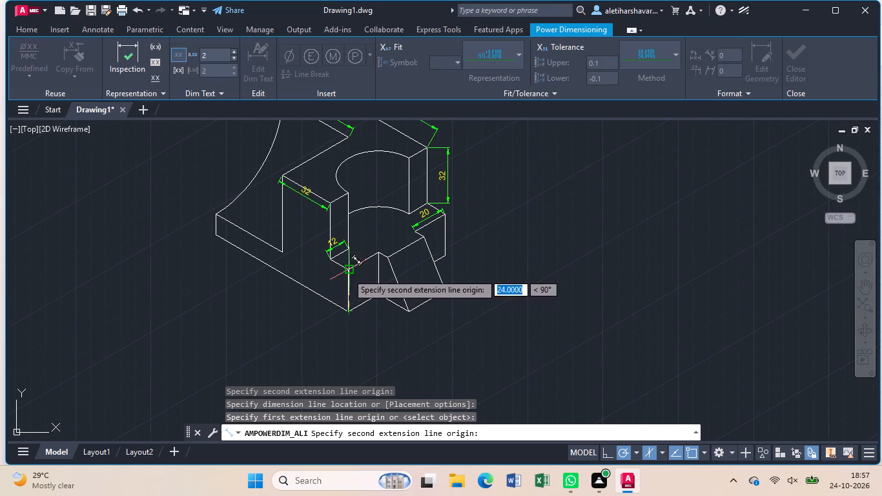
left_click(349, 271)
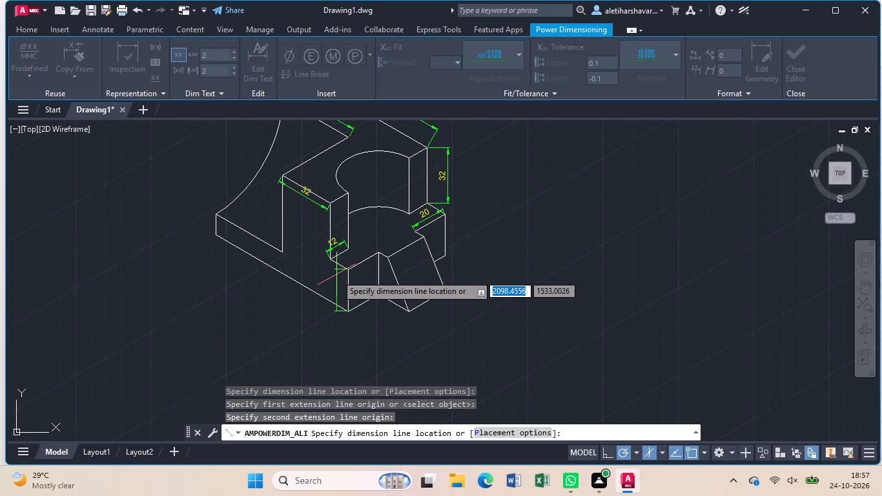
left_click(336, 274)
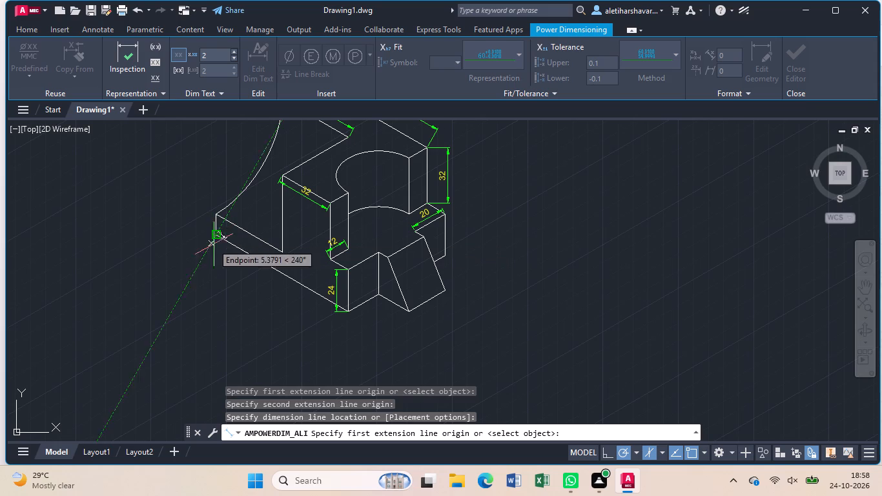
Add aligned dimensions to the short edge between the base's front and the wedge, and along the wedge's top edge.
scroll(382, 298, "down", 1)
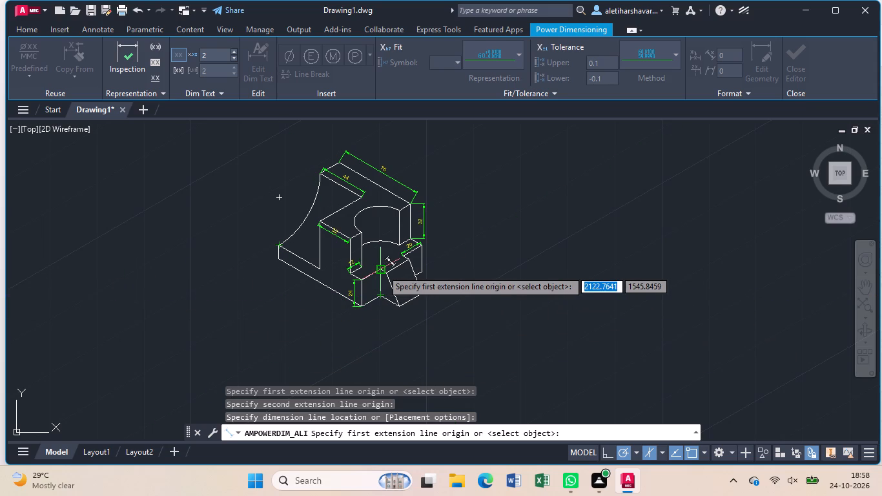
scroll(382, 270, "up", 2)
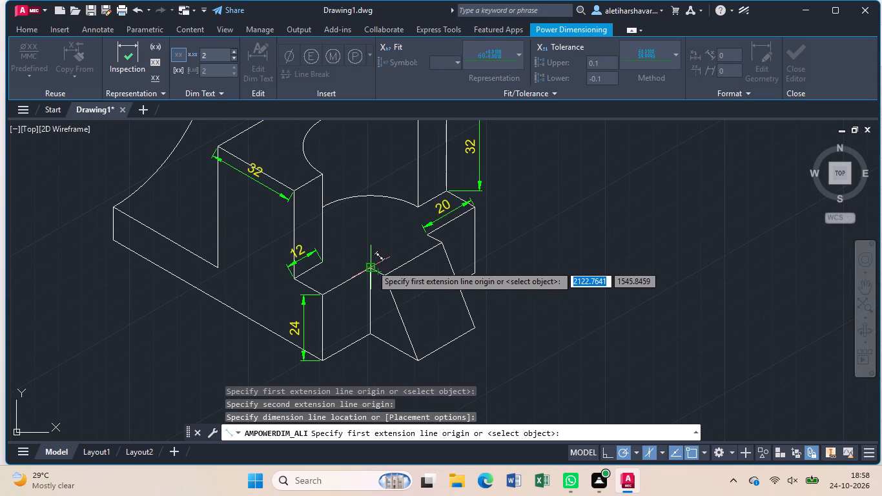
left_click(371, 264)
left_click(387, 273)
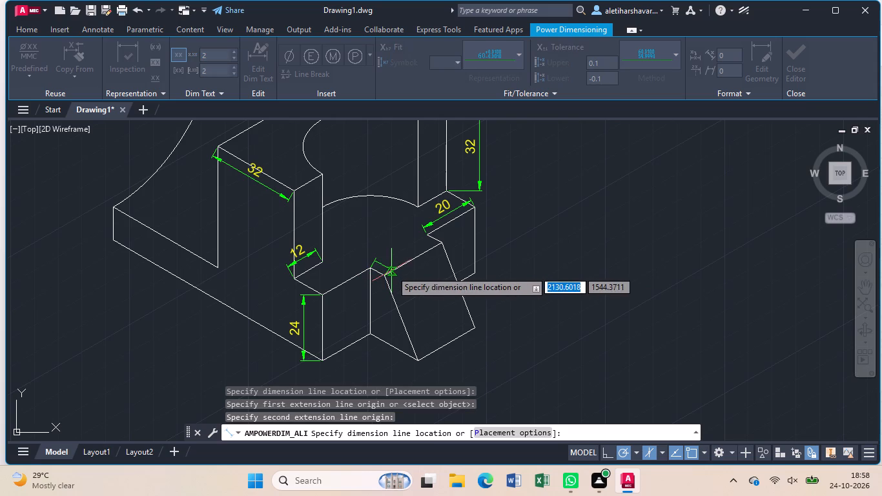
left_click(393, 269)
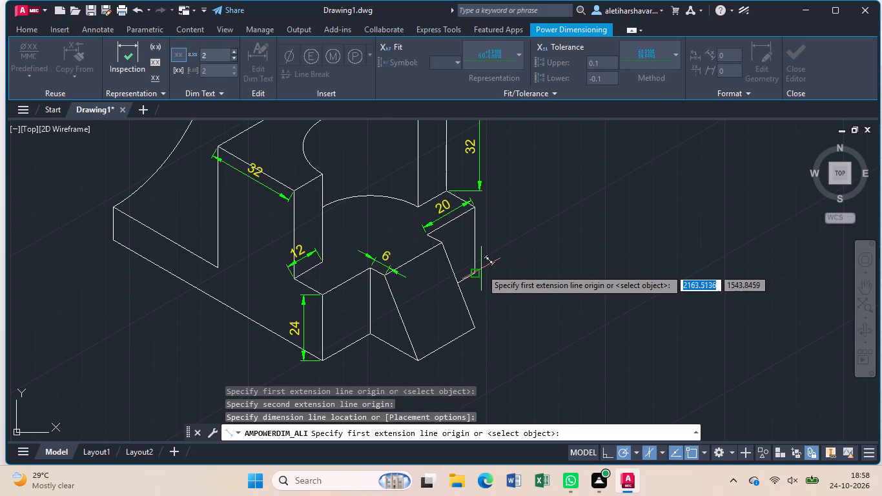
left_click(386, 276)
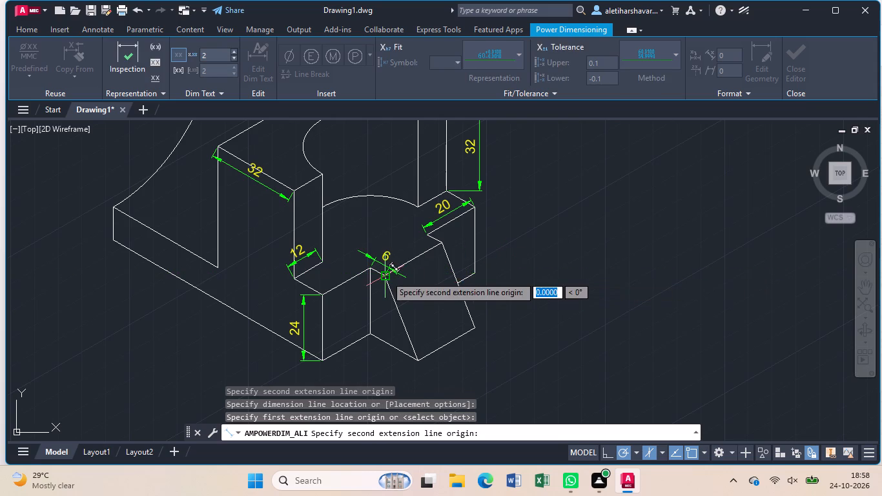
left_click(441, 243)
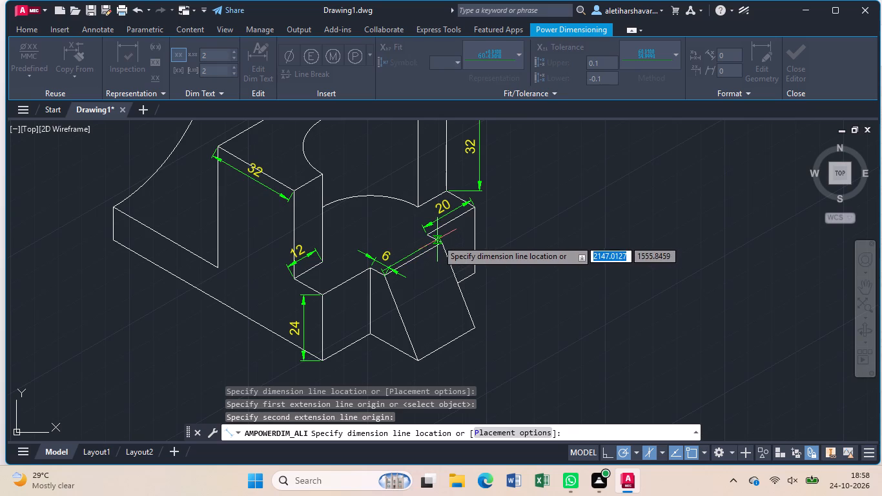
left_click(437, 240)
Add an aligned dimension along the wedge's bottom side edge, from the base to the wedge's toe, offset below it.
scroll(512, 285, "down", 1)
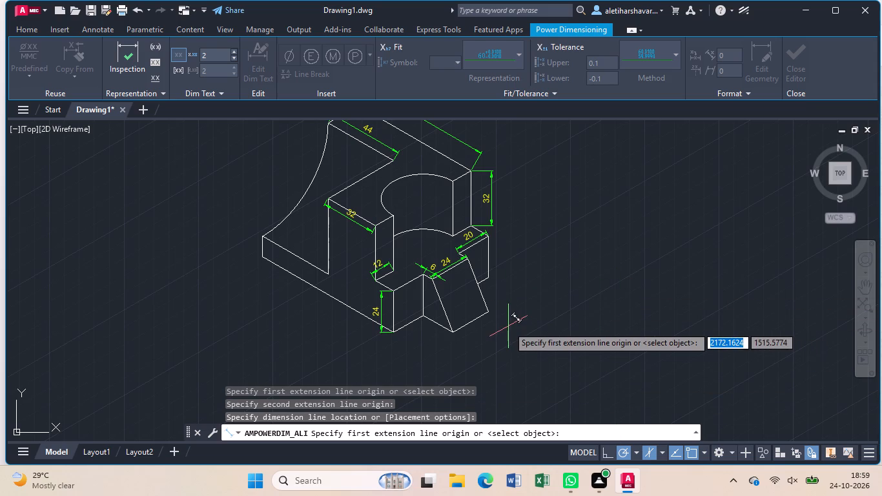
left_click(421, 318)
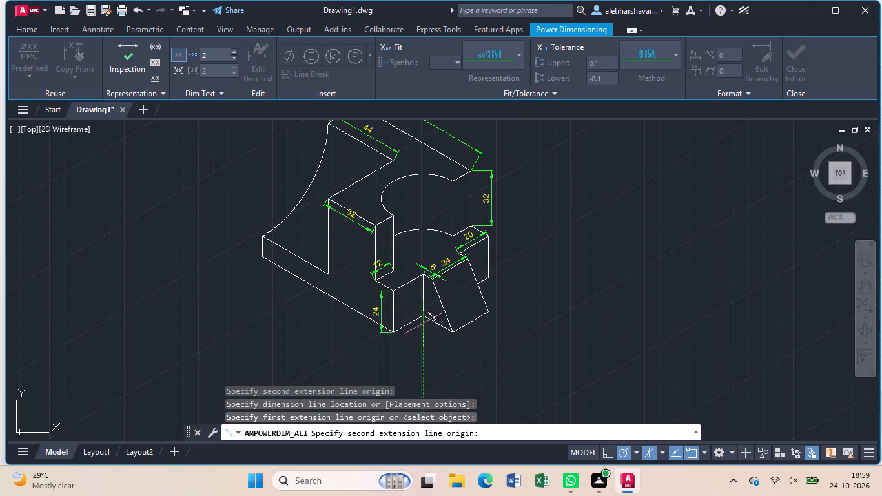
left_click(453, 336)
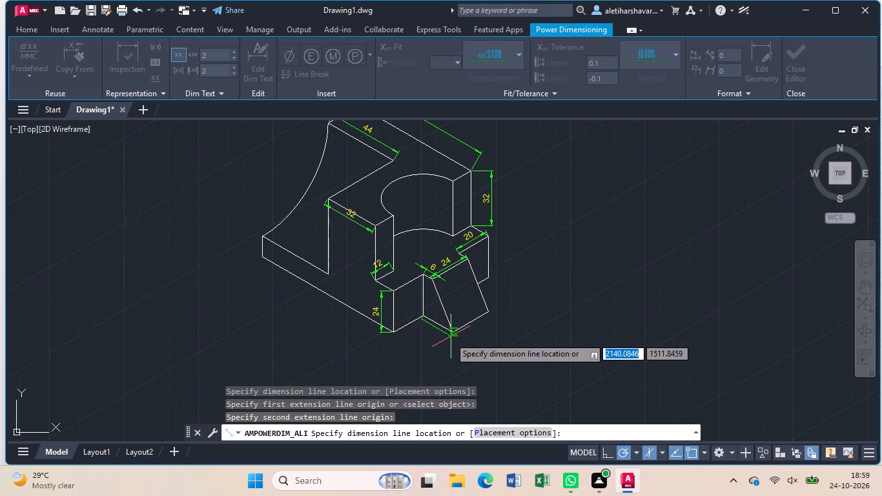
left_click(442, 342)
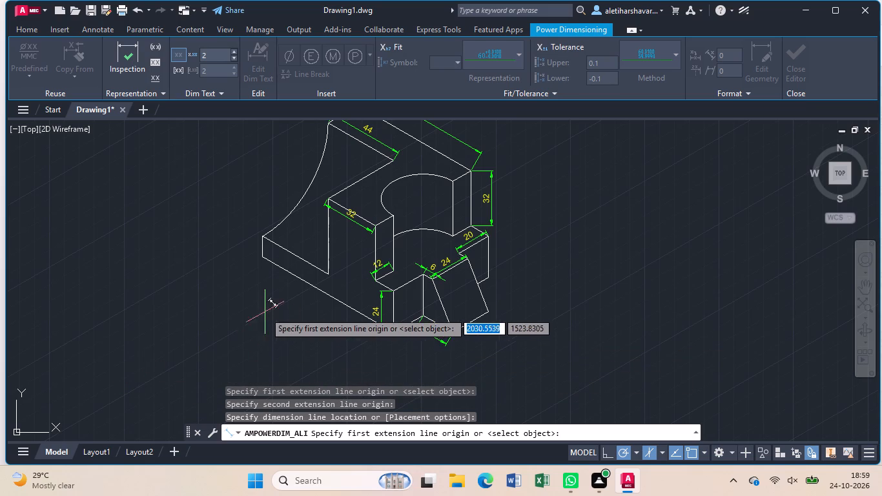
Add an aligned dimension to the short vertical edge at the foot of the curved back and end the dimension command.
left_click(265, 239)
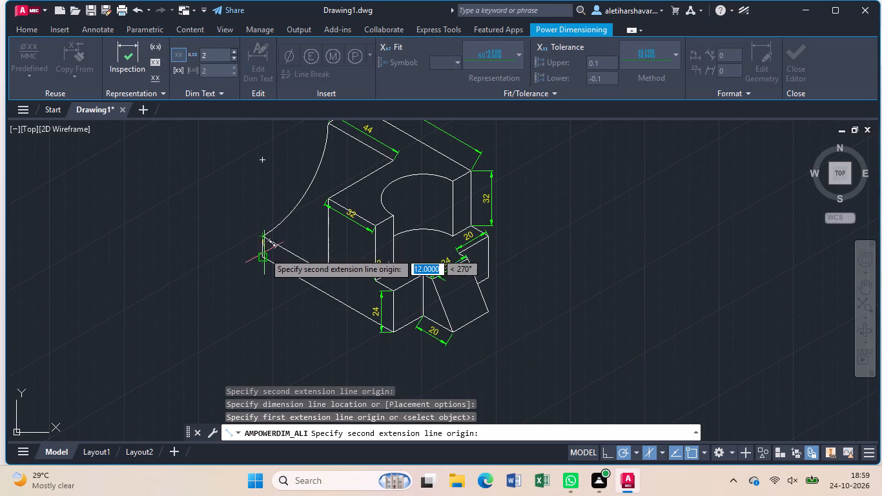
left_click(264, 254)
left_click(251, 252)
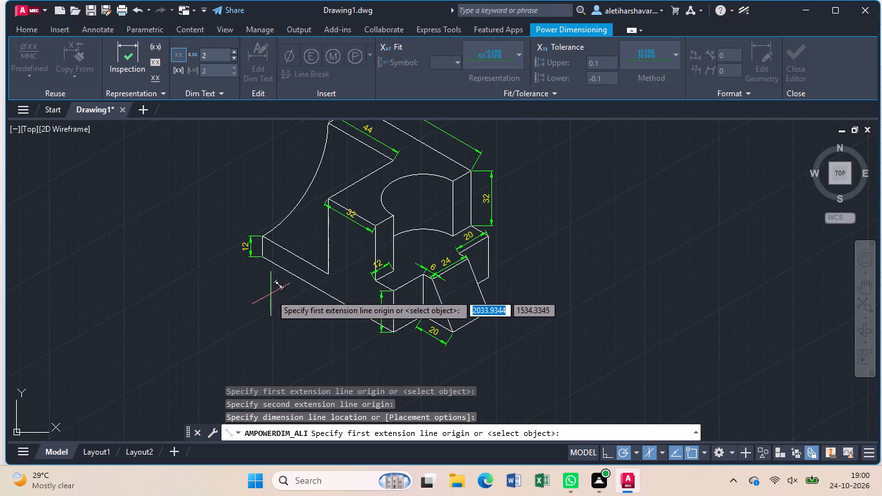
scroll(270, 300, "down", 1)
scroll(265, 305, "up", 1)
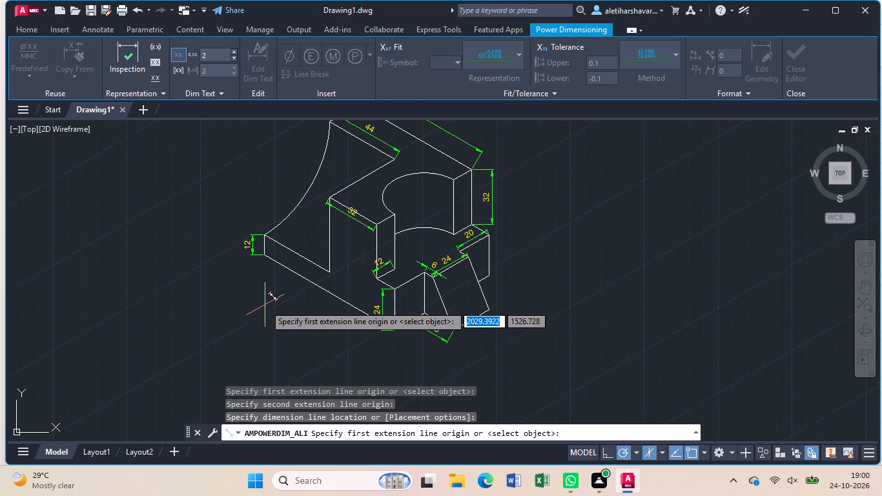
scroll(265, 307, "down", 1)
key("Escape")
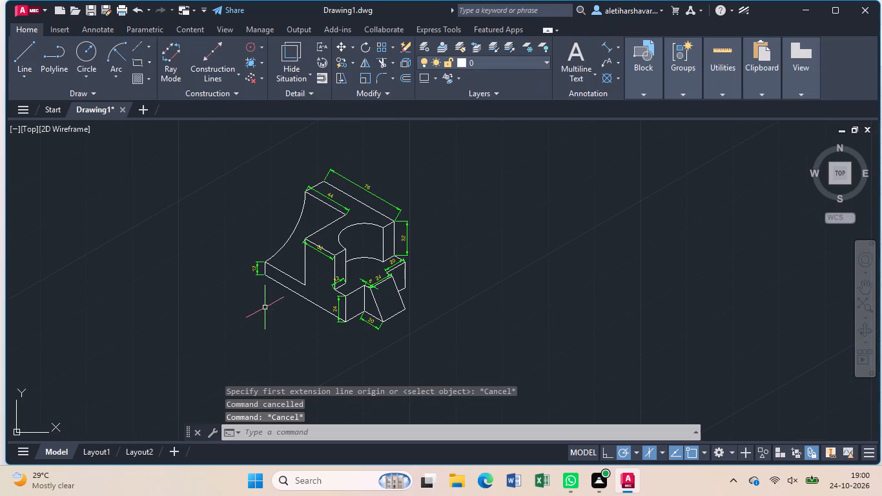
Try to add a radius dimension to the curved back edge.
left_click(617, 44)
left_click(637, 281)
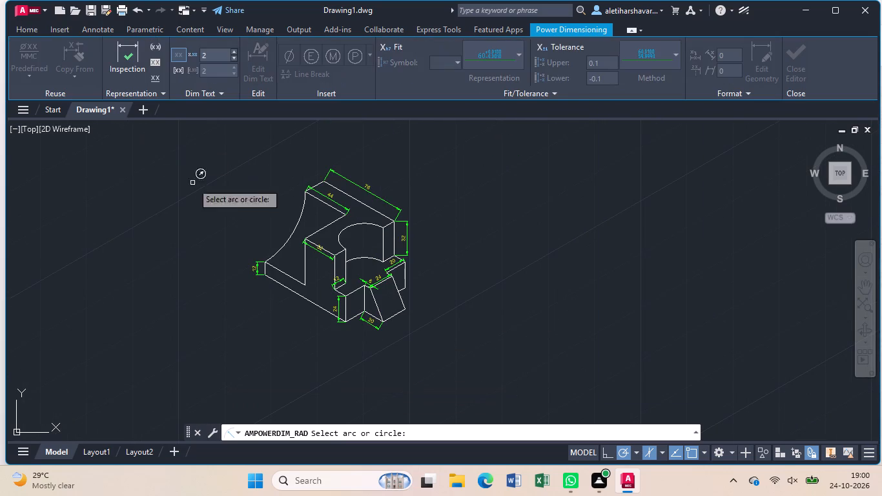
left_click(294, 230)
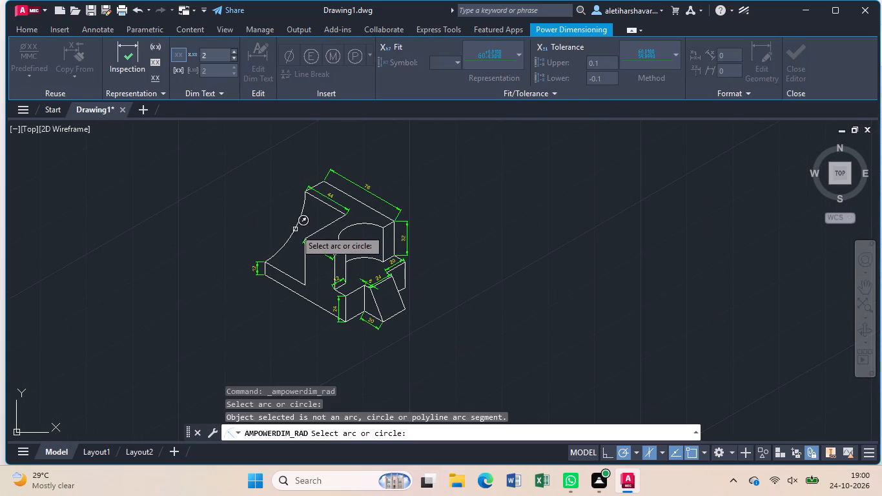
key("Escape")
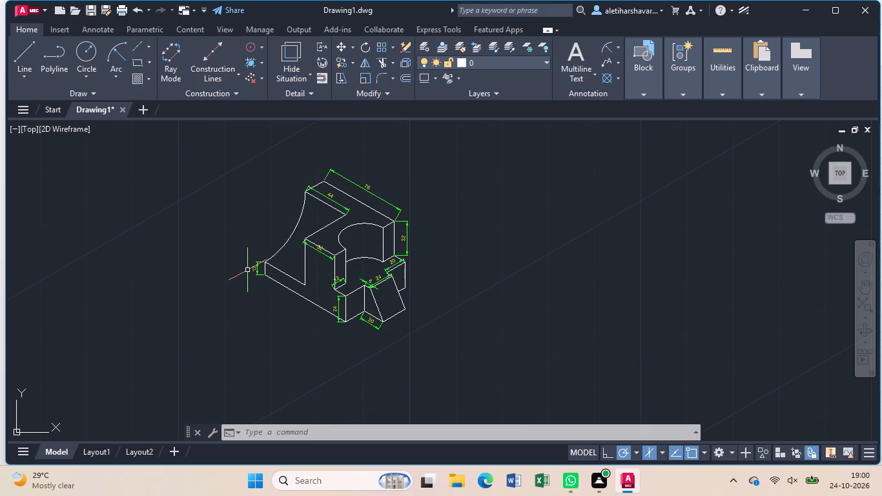
Add a multileader pointing to the curved back edge, with yellow text reading 44R.
type("ml")
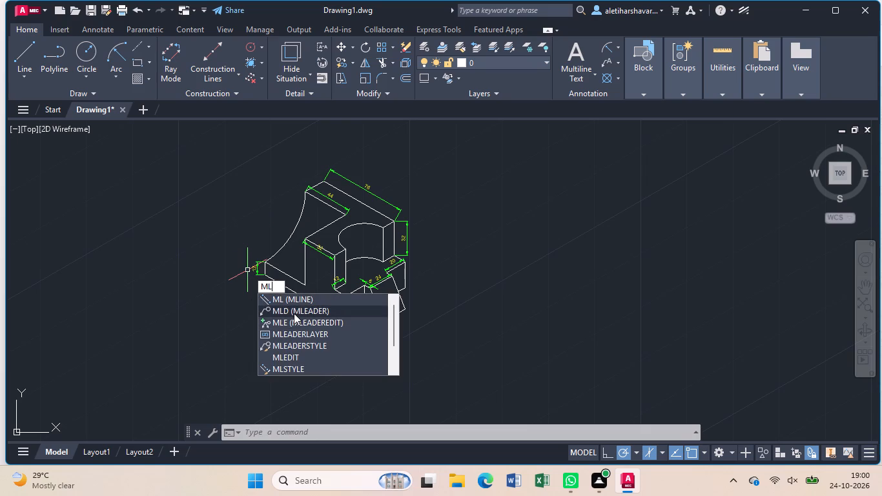
left_click(295, 310)
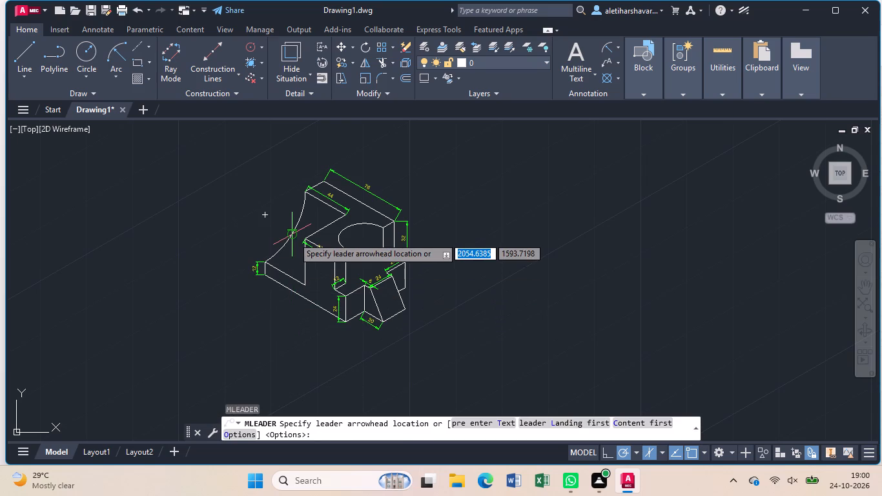
left_click(293, 237)
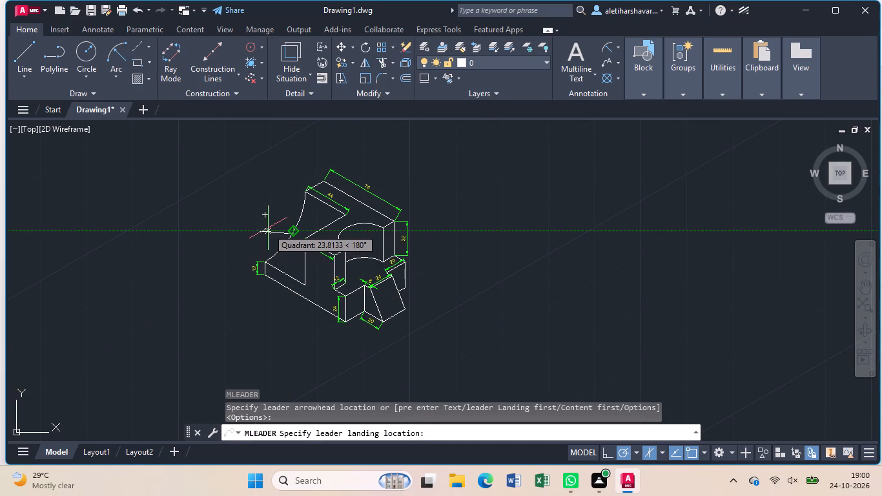
left_click(269, 227)
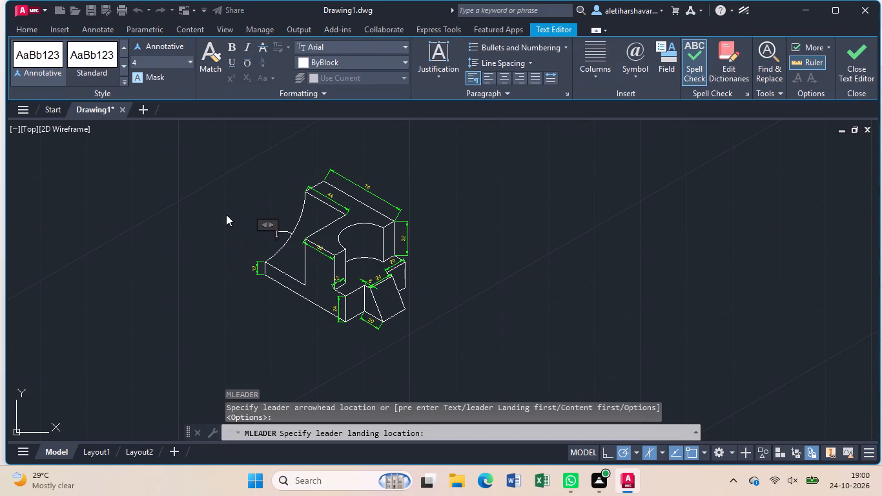
left_click(405, 59)
left_click(315, 181)
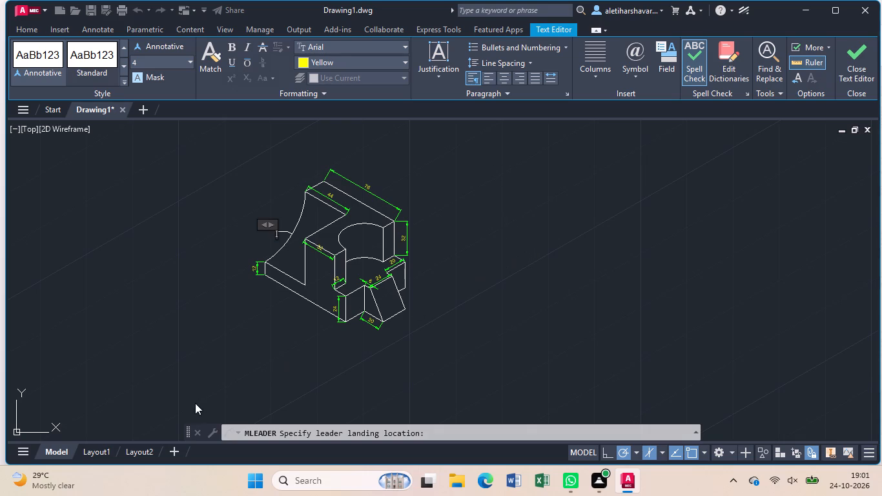
scroll(314, 320, "up", 1)
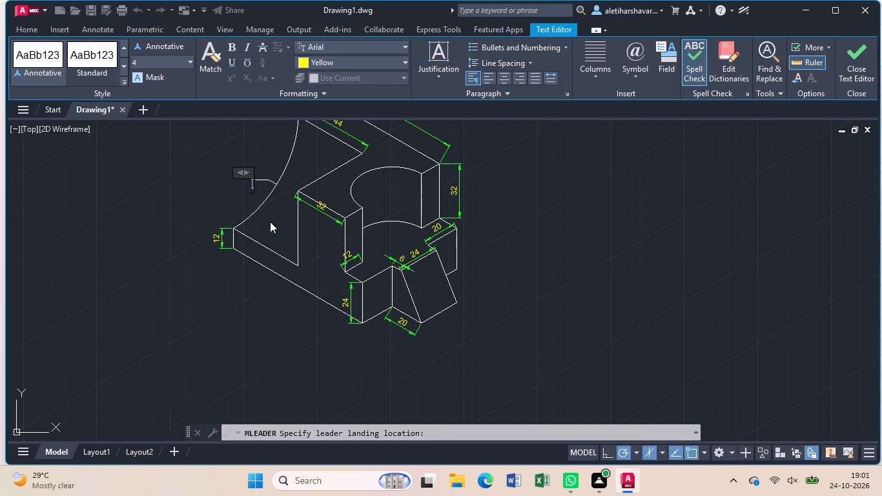
type("44")
key("shift+r")
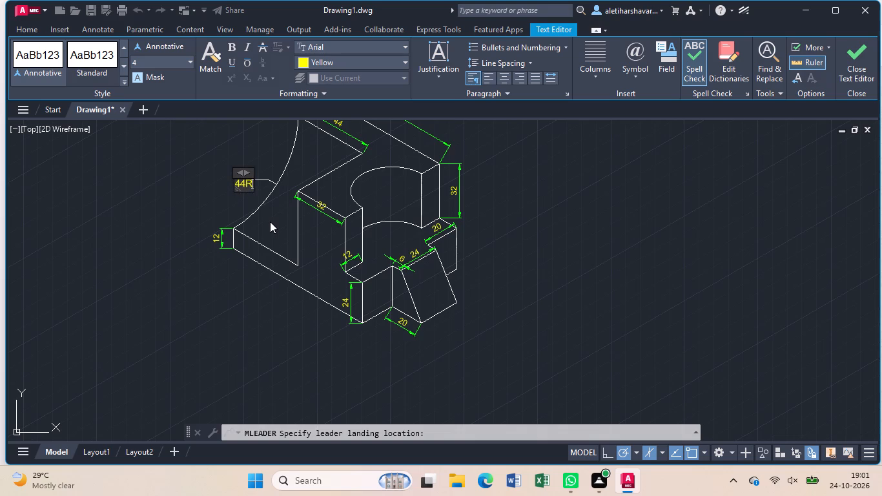
left_click(271, 223)
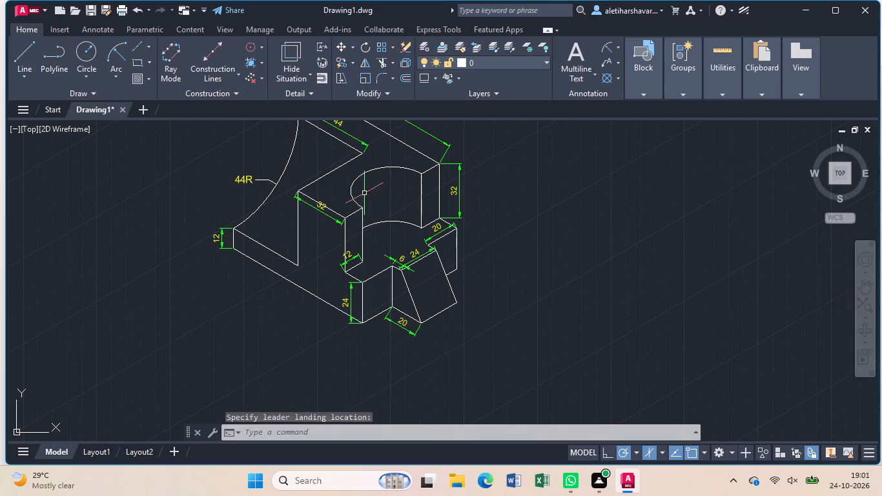
Add a multileader pointing to the upper arc of the semicircular seat, with yellow text reading Ø40.
type("ml")
left_click(408, 209)
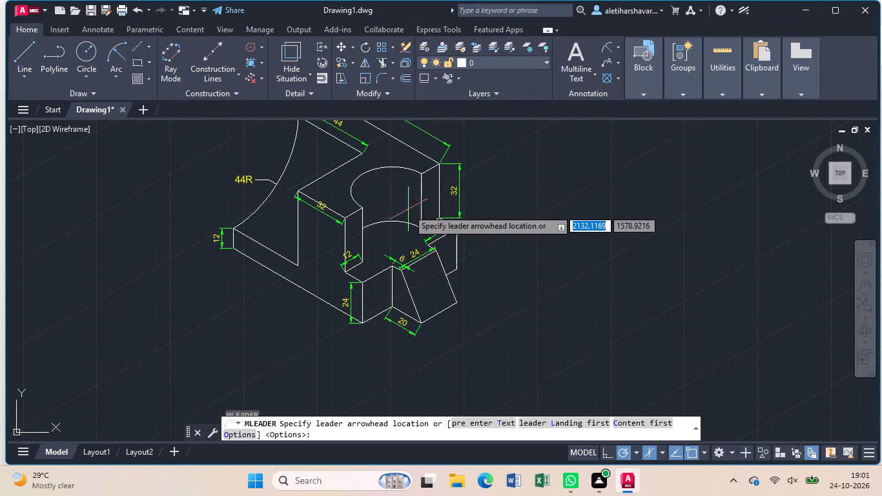
left_click(360, 174)
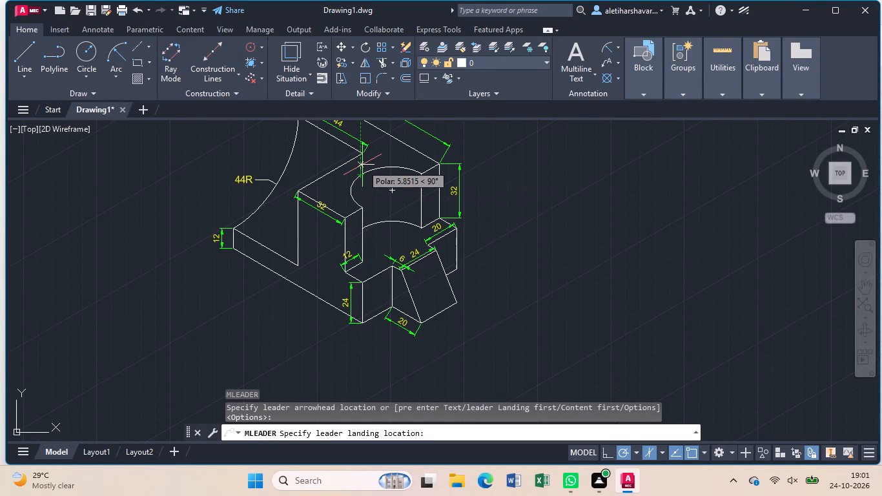
left_click(360, 168)
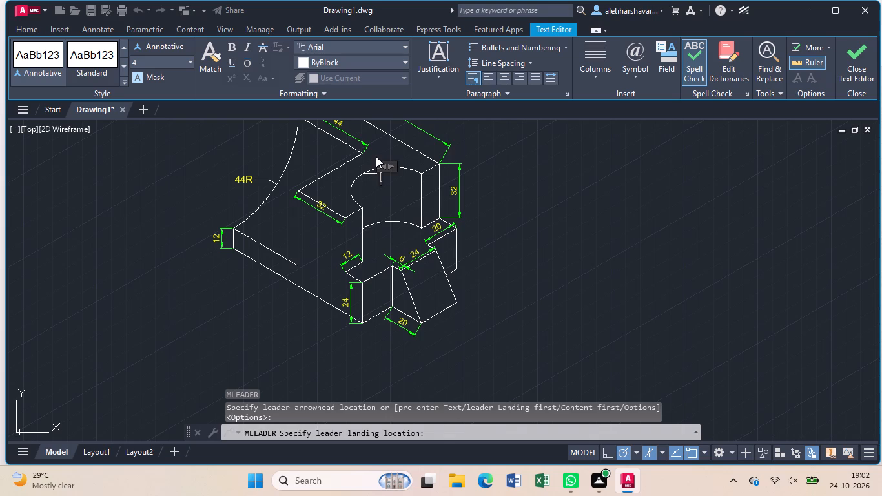
left_click(404, 64)
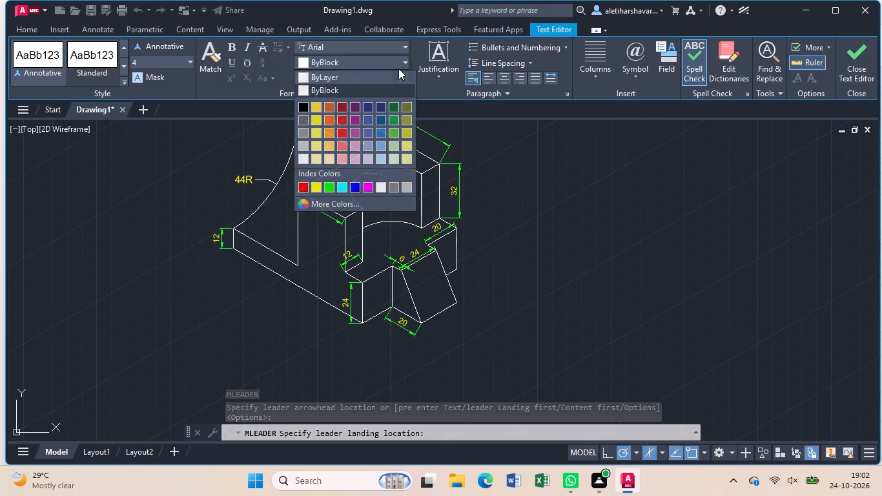
left_click(314, 184)
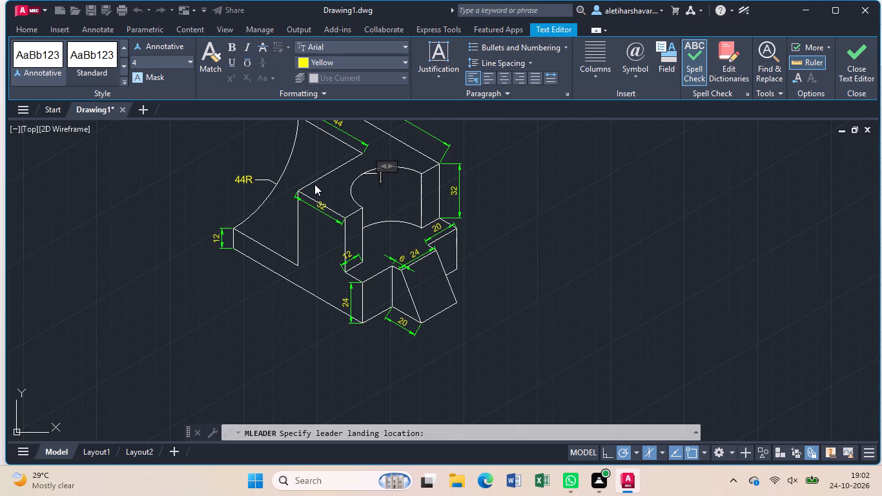
type("%%")
key("c")
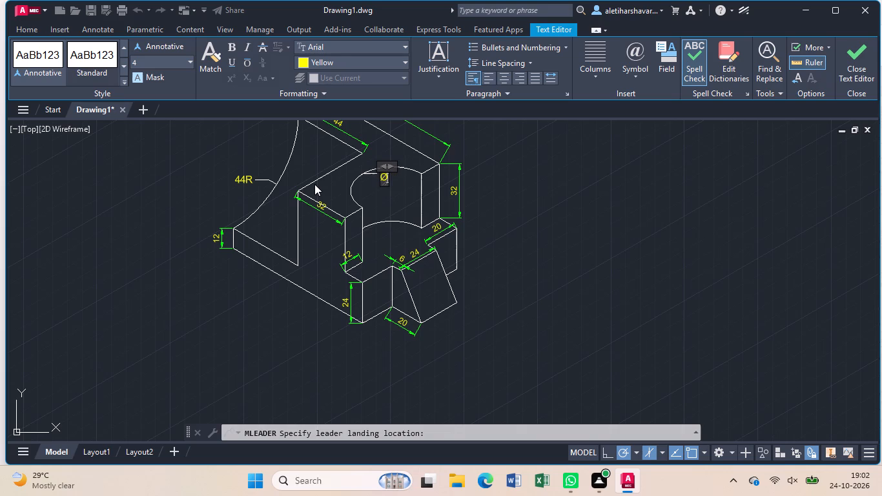
key("4")
key("0")
key("Return")
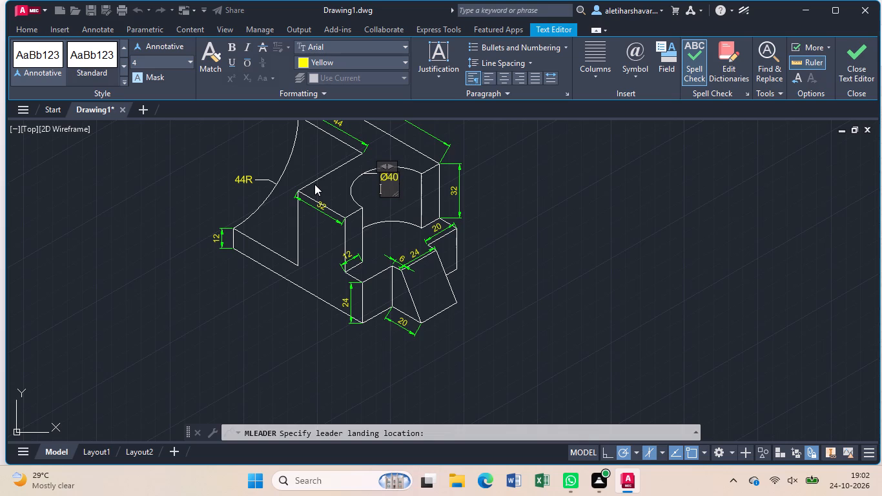
key("BackSpace")
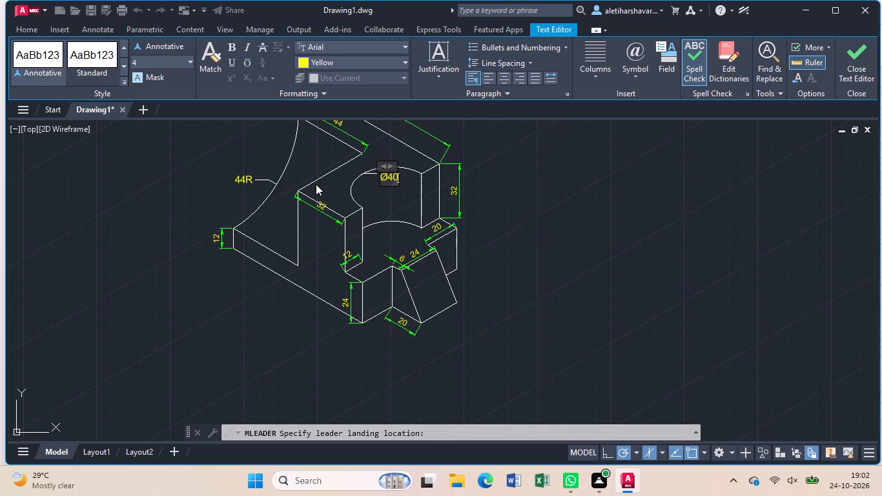
left_click(316, 184)
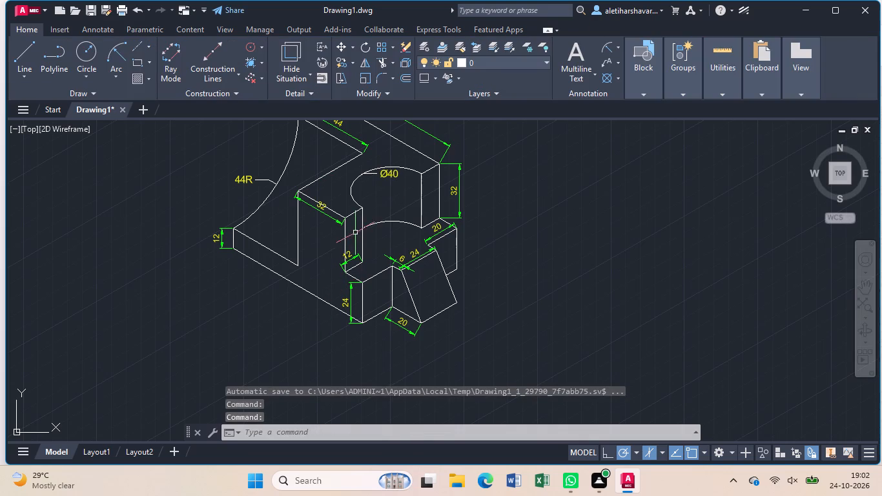
Delete the 12 dimension on the short bottom edge below the seat's front corner.
left_click(357, 258)
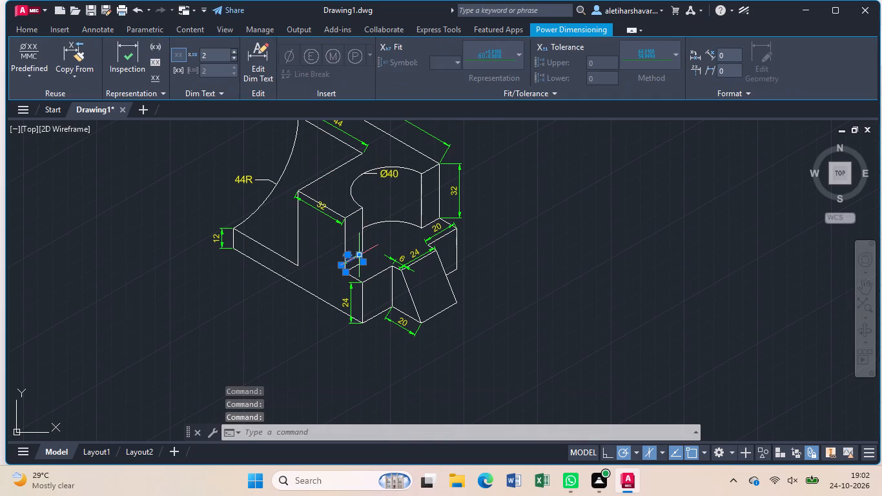
key("Delete")
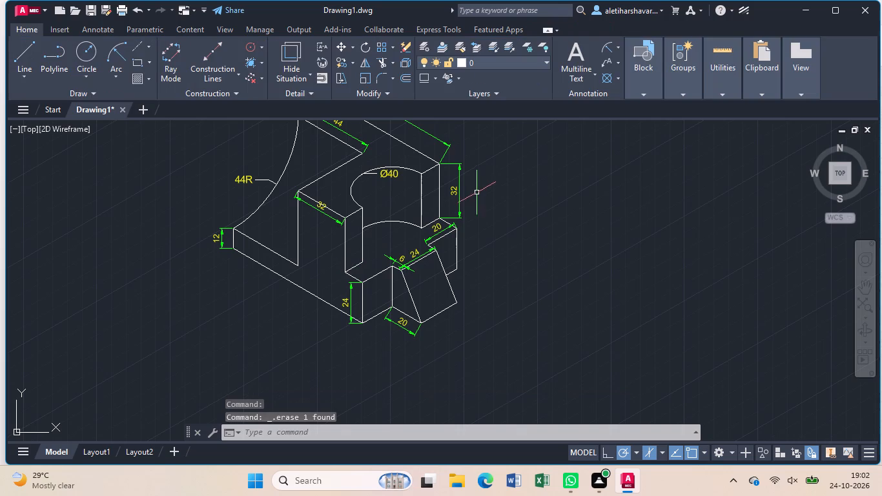
Place a horizontal dimension across the short top edge at the seat's front corner, clear its text and end the command.
left_click(617, 44)
left_click(624, 150)
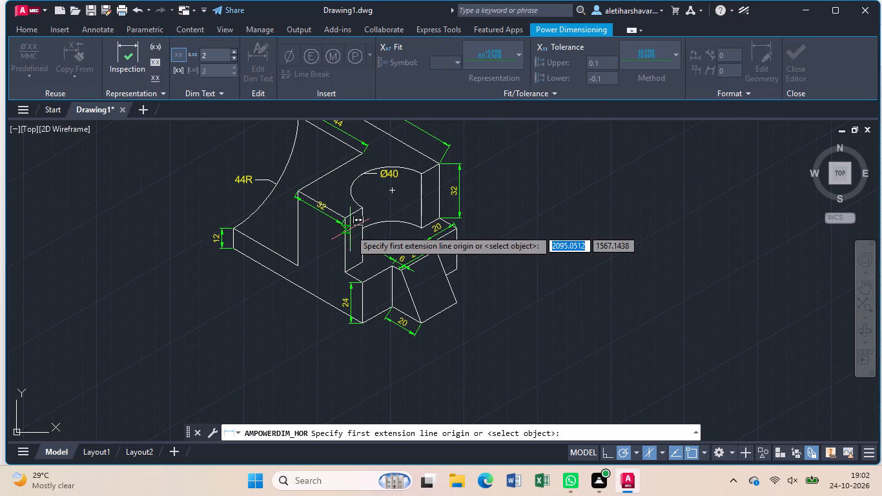
scroll(350, 219, "up", 3)
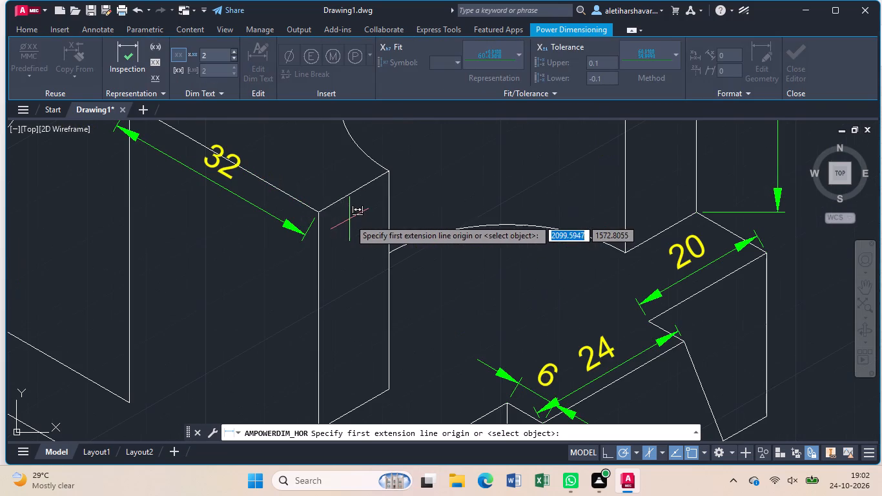
left_click(322, 215)
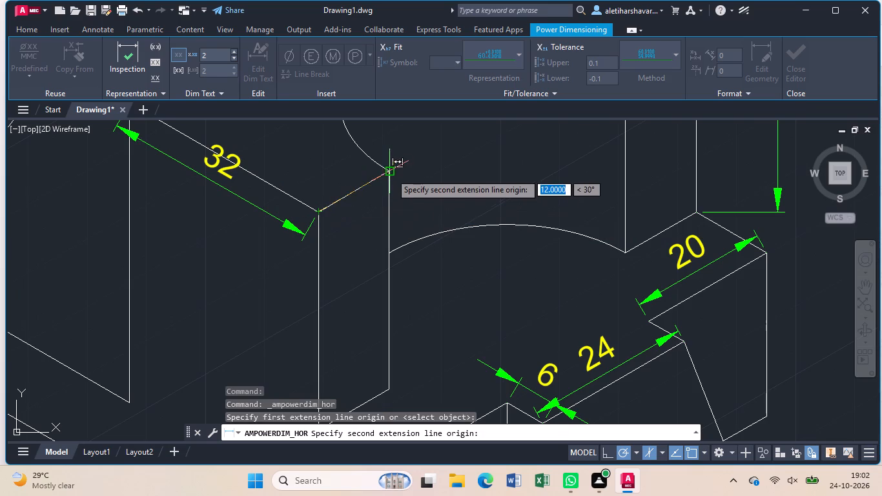
left_click(385, 174)
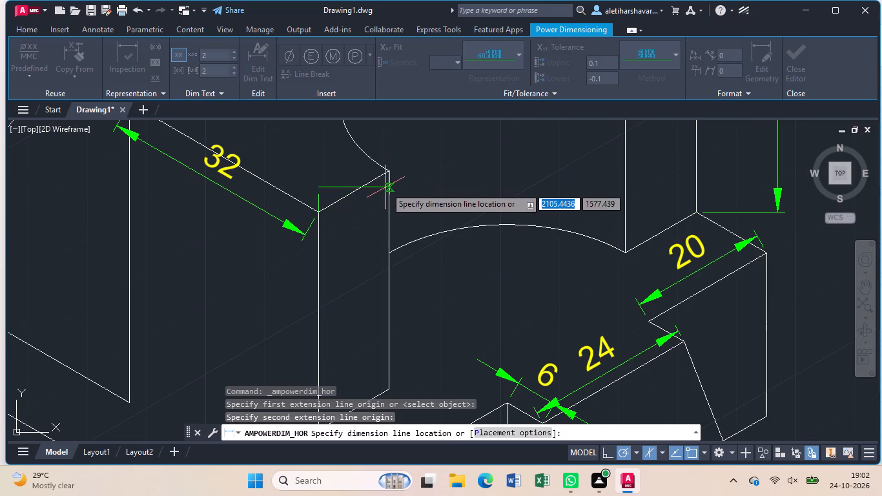
left_click(382, 227)
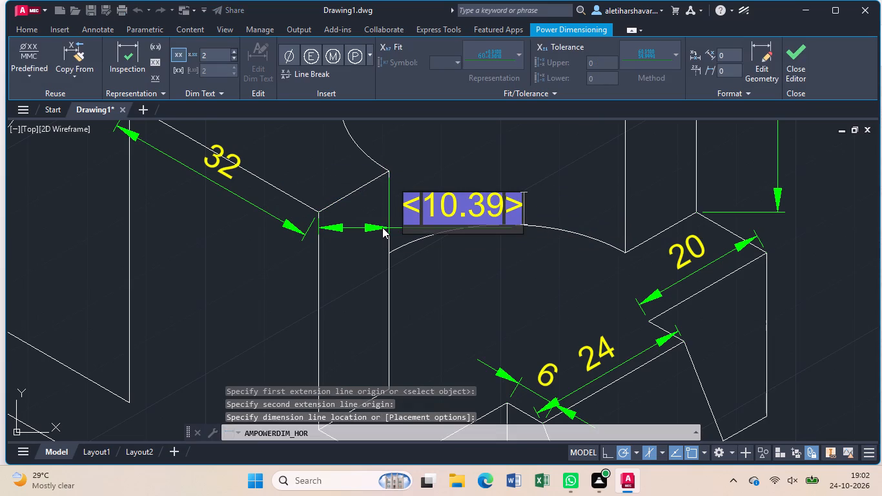
key("Delete")
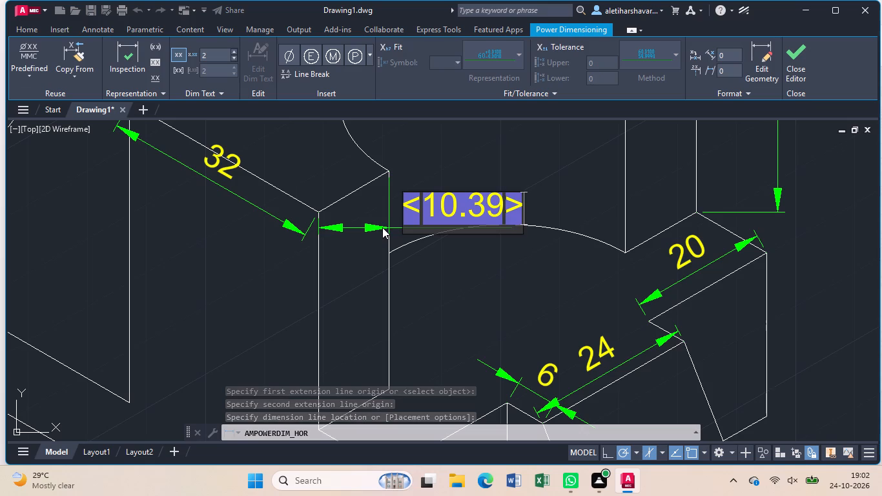
key("BackSpace")
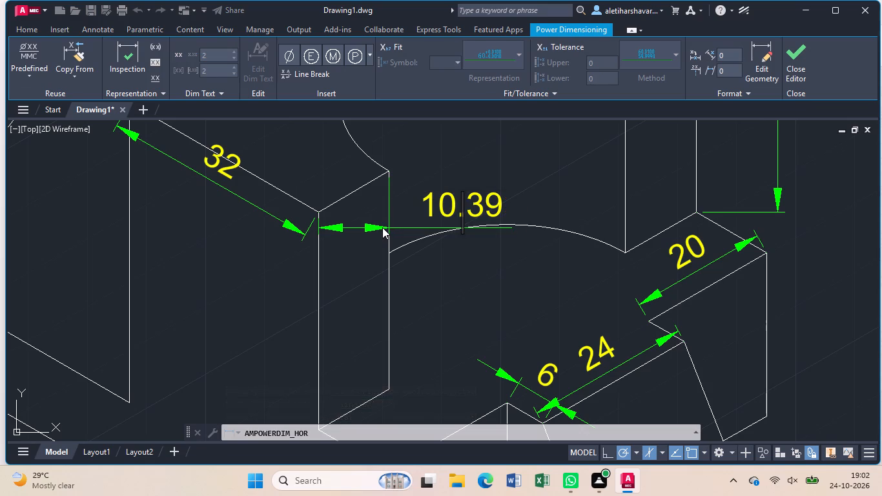
key("Escape")
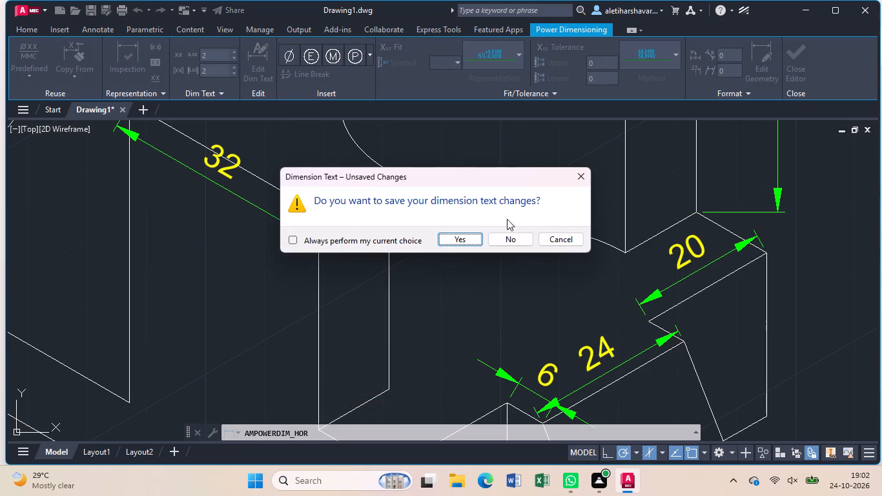
left_click(576, 173)
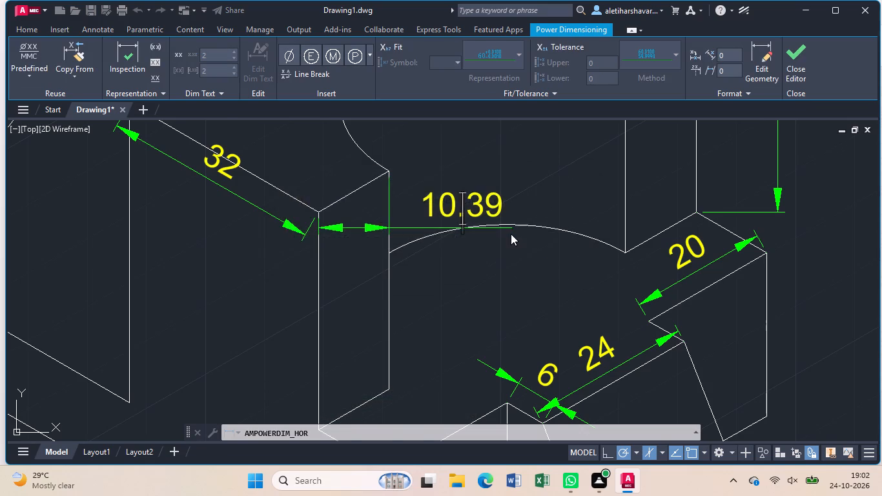
scroll(509, 237, "down", 1)
scroll(468, 277, "down", 1)
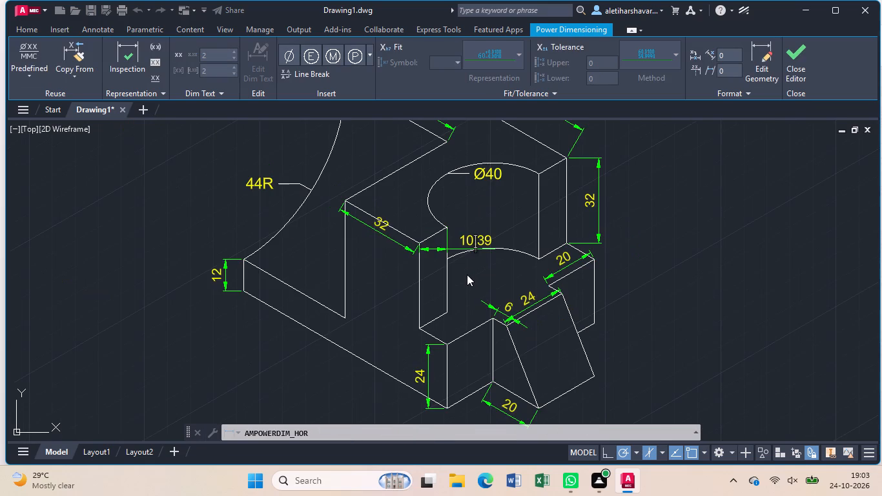
key("Return")
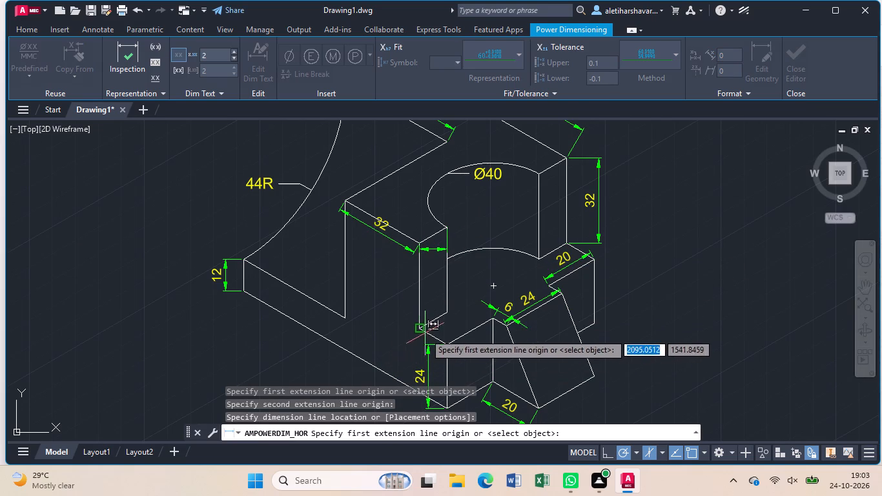
key("Escape")
Delete the textless horizontal dimension across the short top edge at the seat's front corner.
left_click(438, 249)
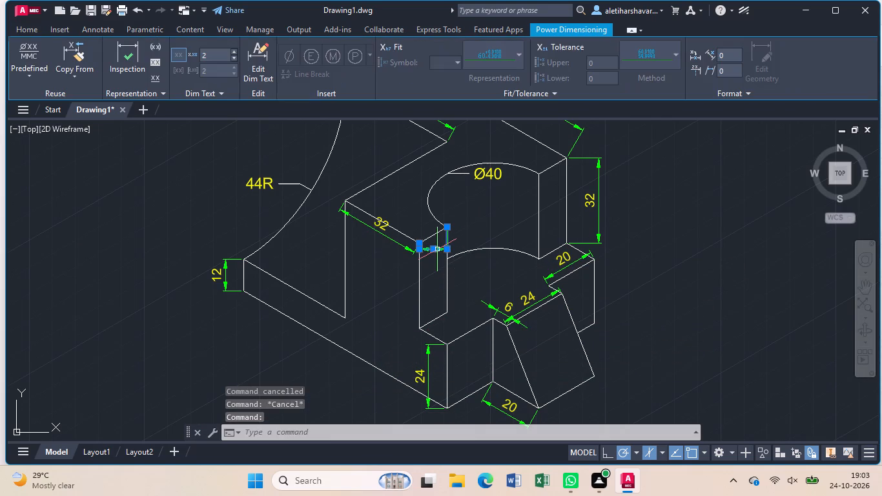
key("Delete")
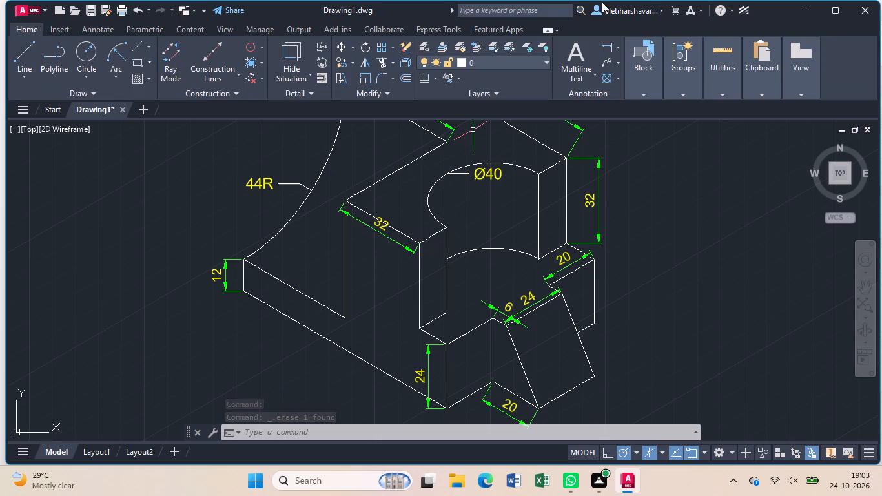
Add an aligned dimension to the short top edge at the seat's front corner, placed just below the edge.
left_click(617, 44)
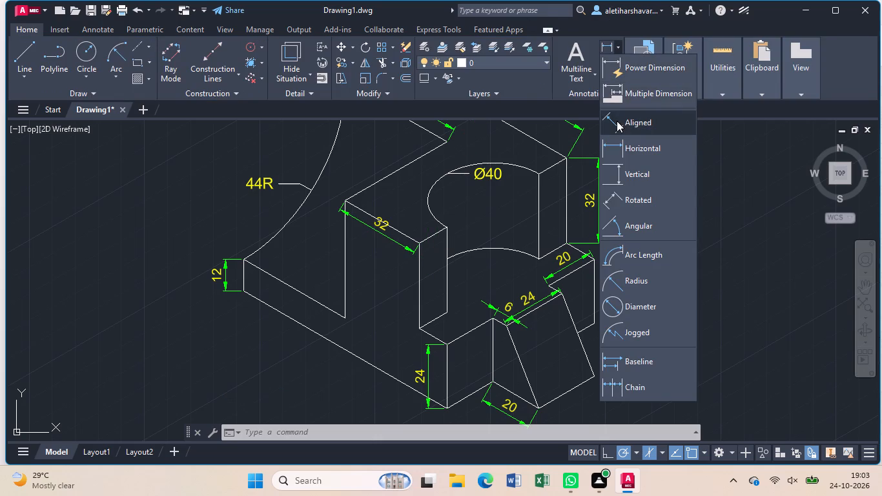
left_click(617, 121)
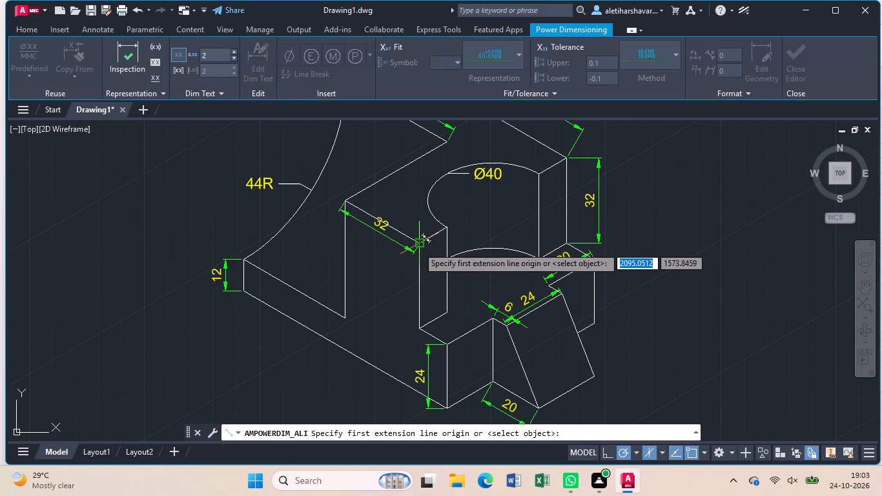
left_click(418, 247)
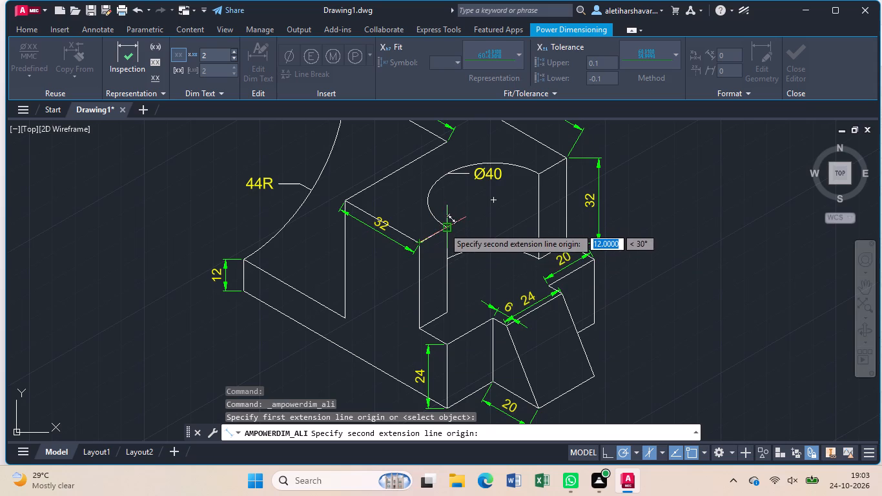
left_click(444, 228)
left_click(443, 242)
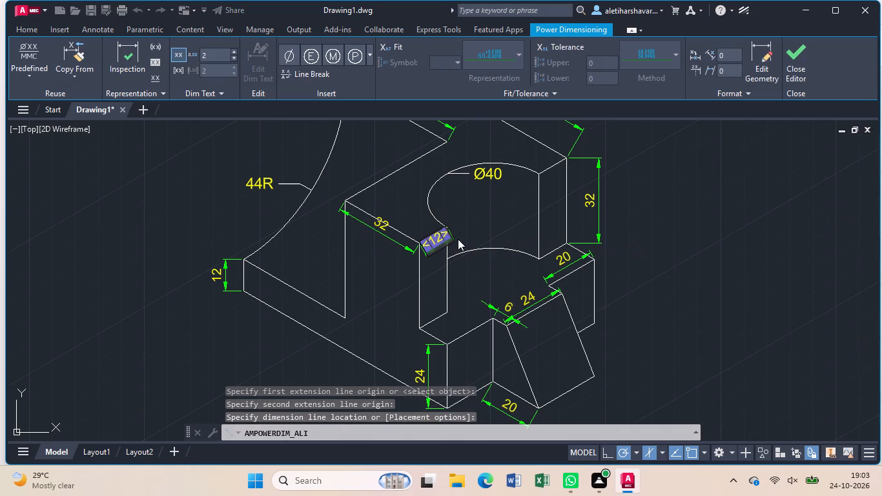
key("Return")
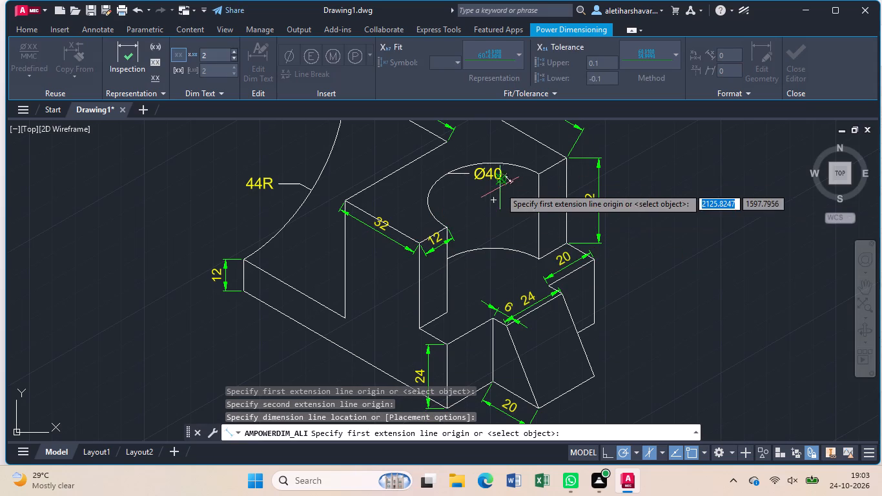
Add an aligned dimension to the short top edge at the seat's far corner, placed just below the edge.
scroll(529, 181, "up", 1)
left_click(545, 171)
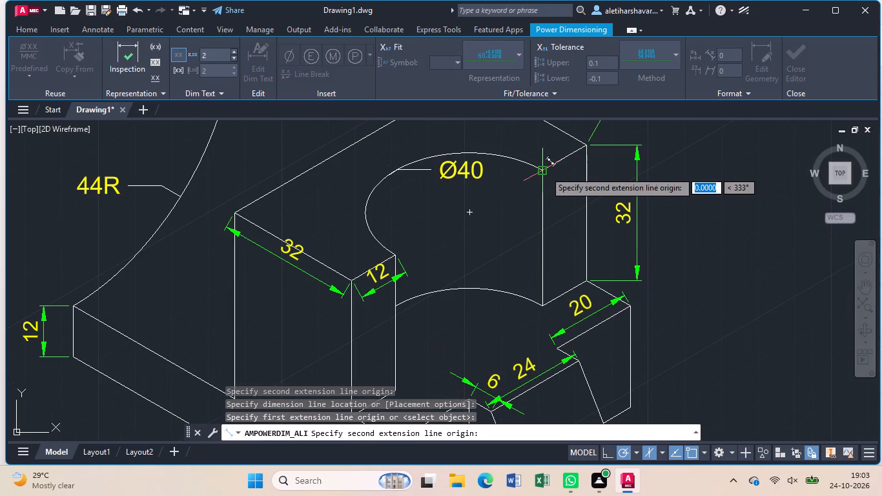
left_click(584, 148)
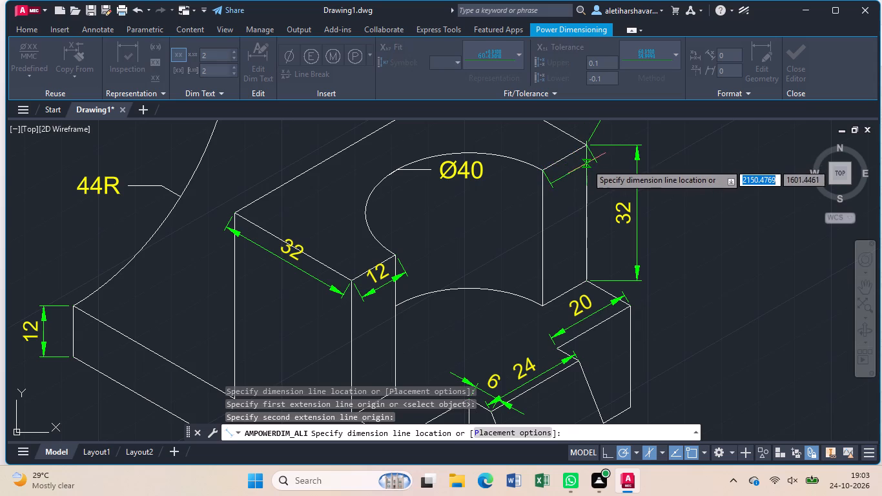
left_click(586, 163)
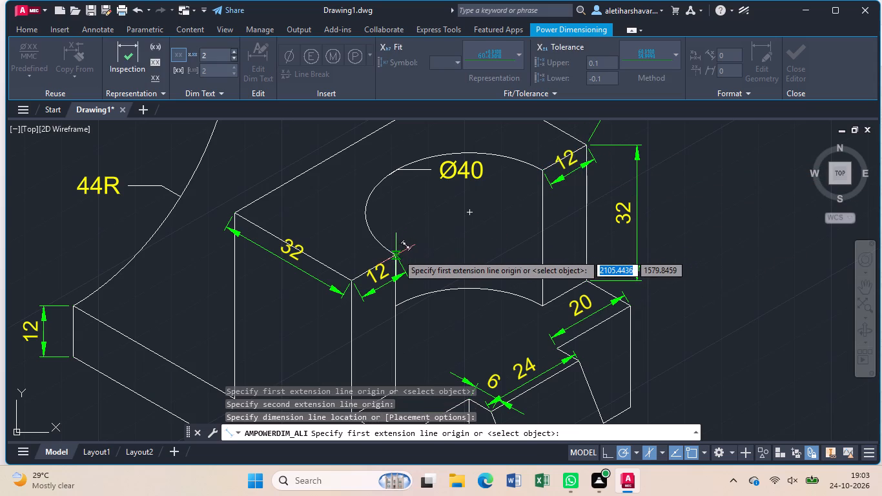
Add an aligned dimension across the seat opening between the two ends of the upper arc and end the command.
left_click(398, 254)
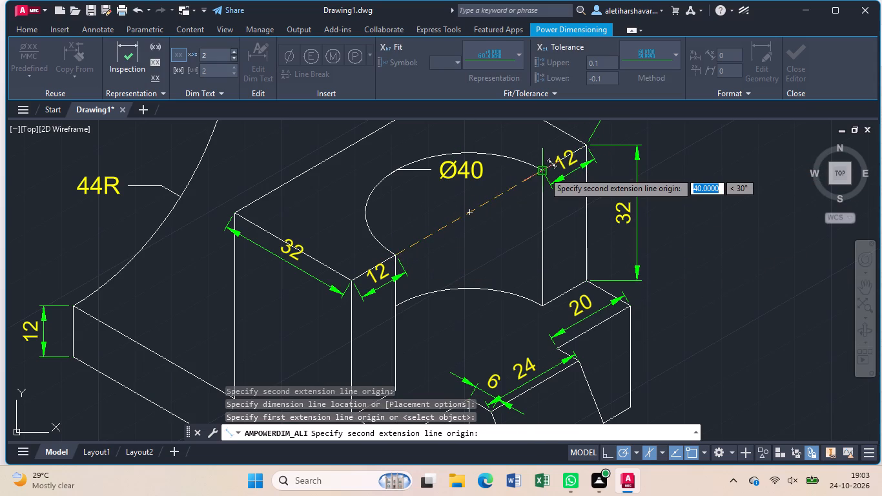
left_click(544, 172)
left_click(545, 182)
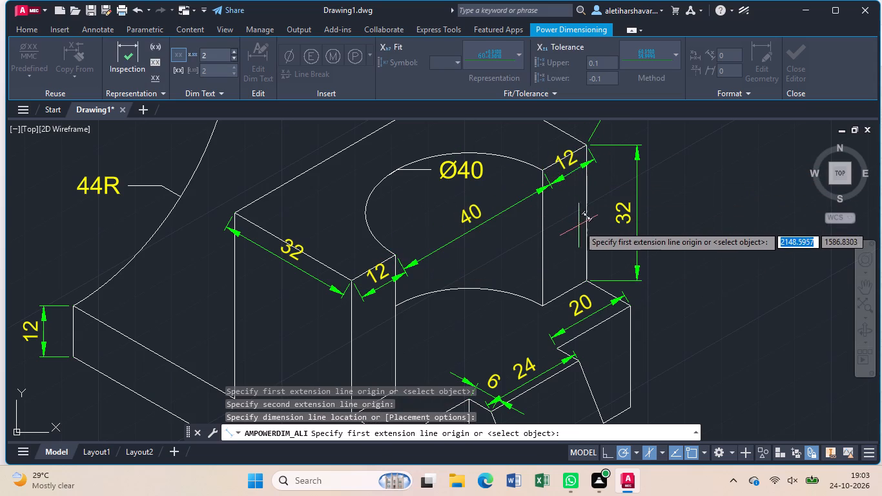
scroll(589, 236, "down", 2)
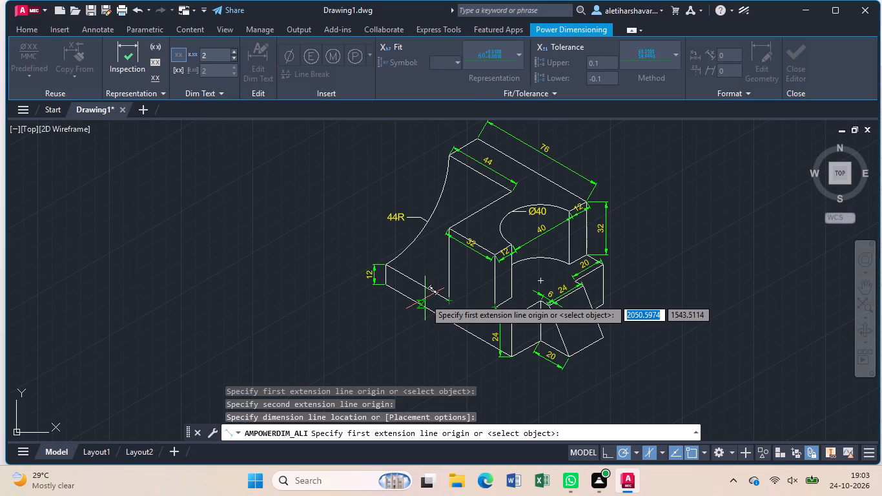
key("Escape")
Delete the 32 dimension along the sloping top edge that runs to the block's front corner.
left_click(478, 251)
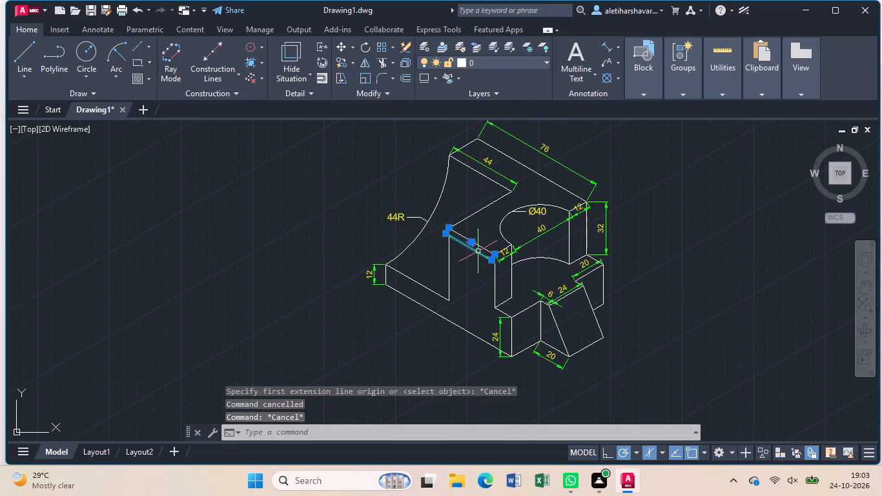
key("Delete")
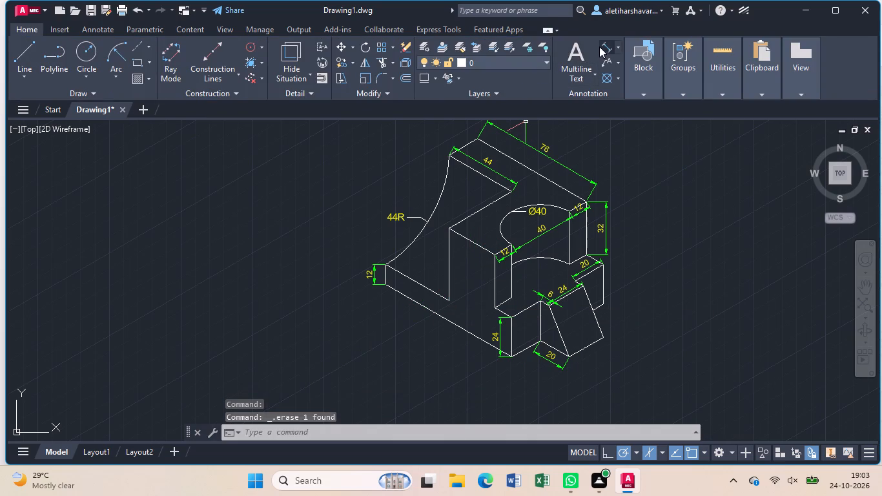
Add an aligned dimension to the height of the block's front vertical edge, placed just outside the edge.
left_click(604, 45)
scroll(510, 254, "up", 2)
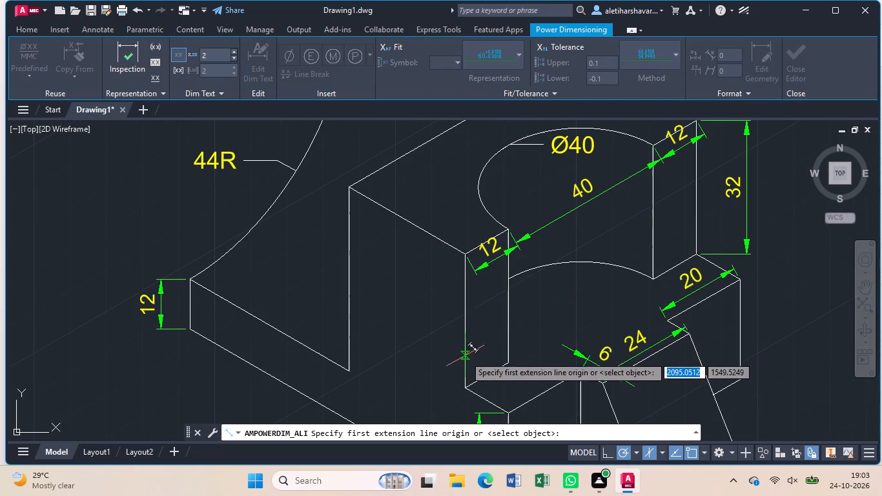
left_click(465, 385)
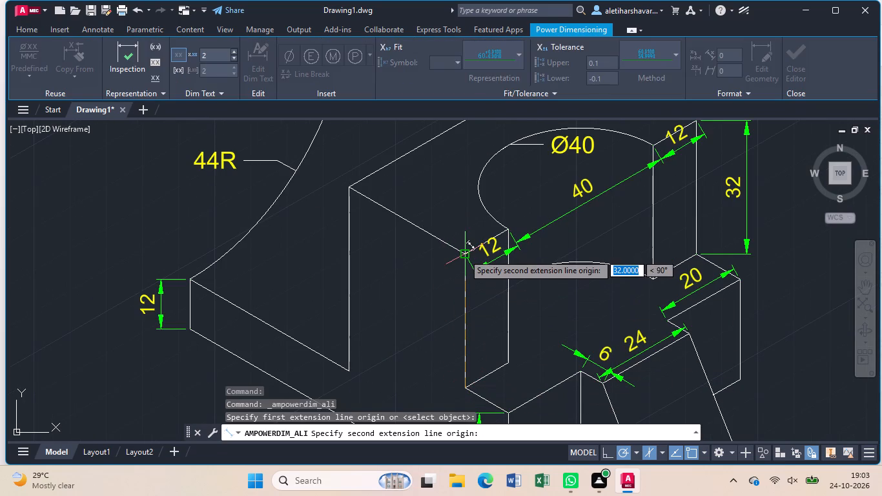
left_click(464, 254)
left_click(449, 253)
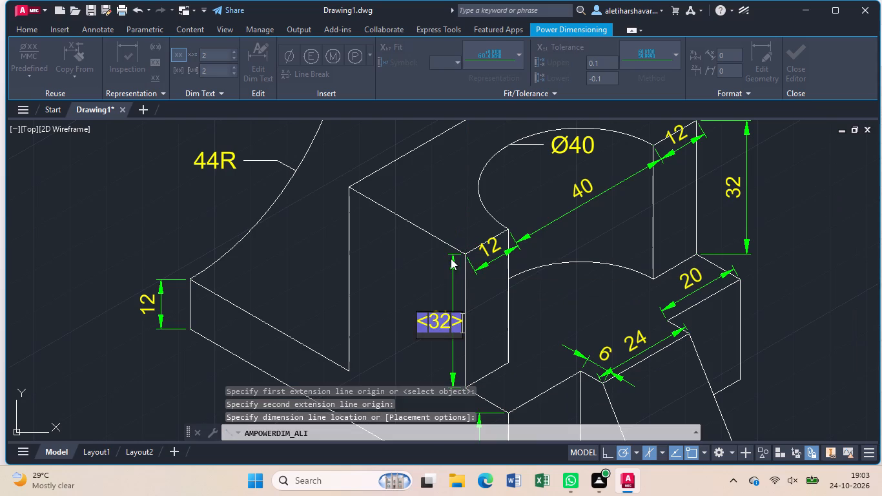
key("Return")
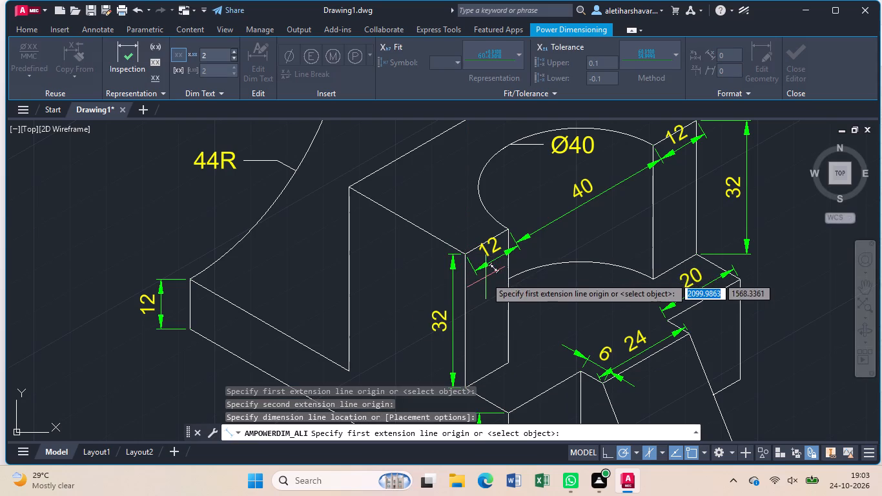
Add an aligned dimension along the wedge's bottom front edge, placed below it, and end the command.
scroll(483, 289, "down", 1)
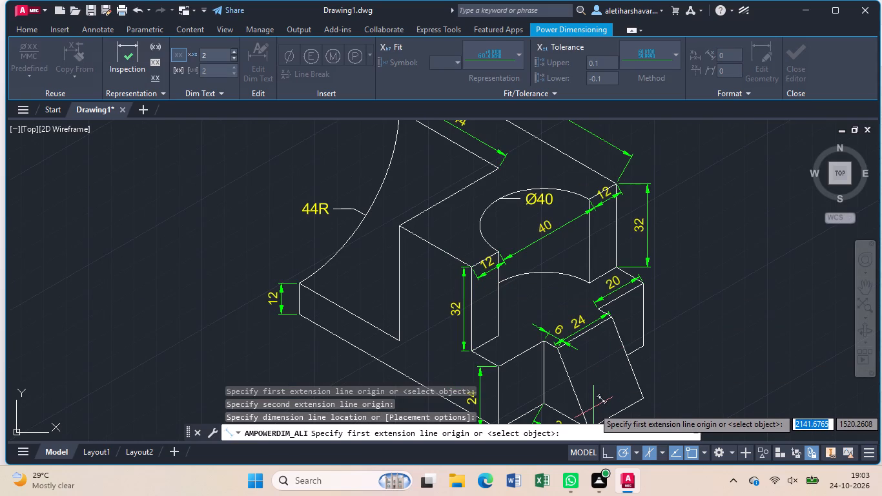
middle_click_drag(604, 402, 525, 278)
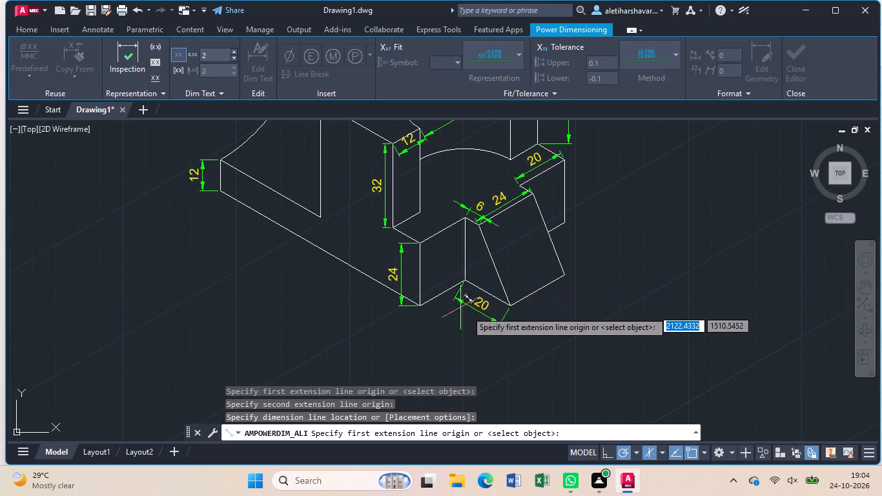
left_click(511, 304)
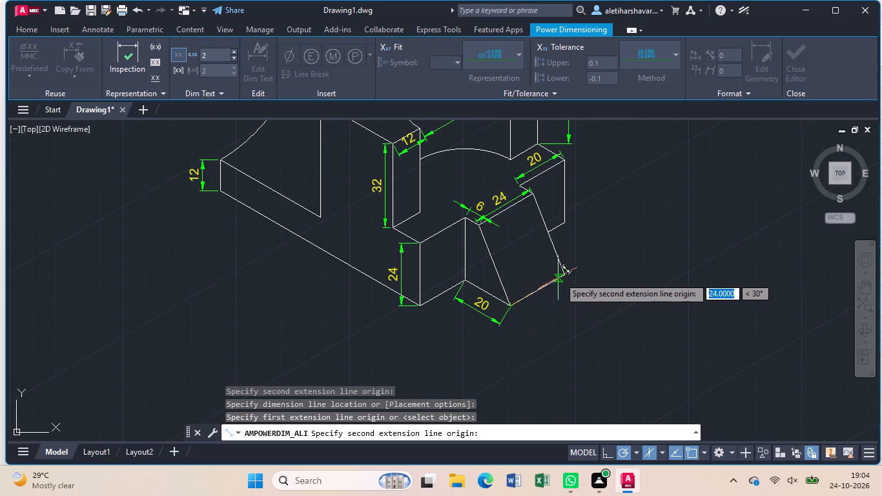
left_click(561, 276)
left_click(578, 282)
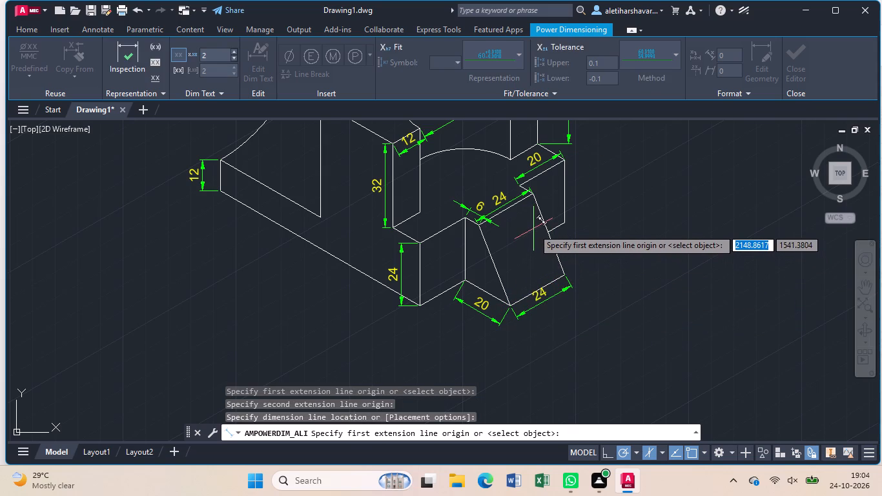
key("Escape")
Delete the 24 dimension on the wedge's top edge and the 20 dimension on the base edge beyond it.
left_click(517, 195)
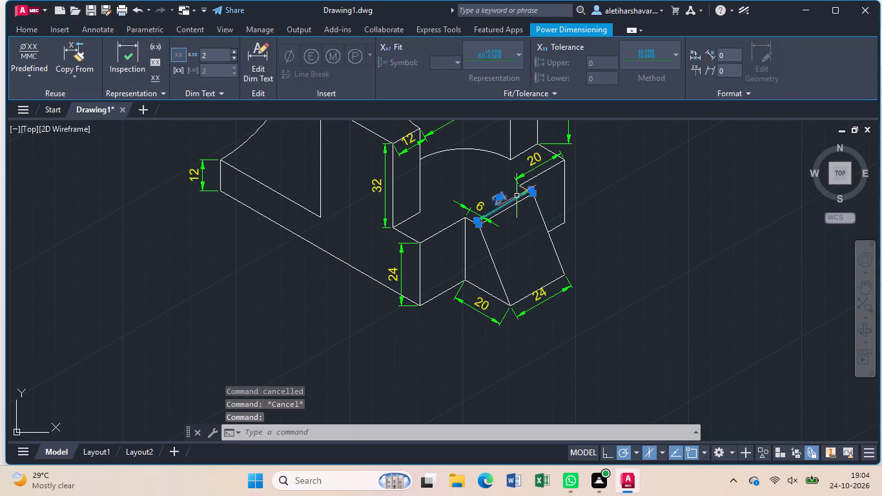
key("Delete")
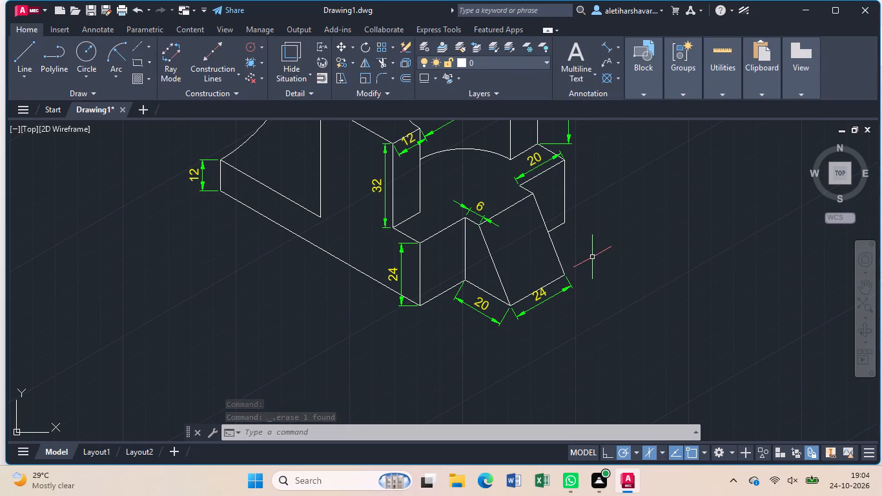
scroll(593, 257, "down", 1)
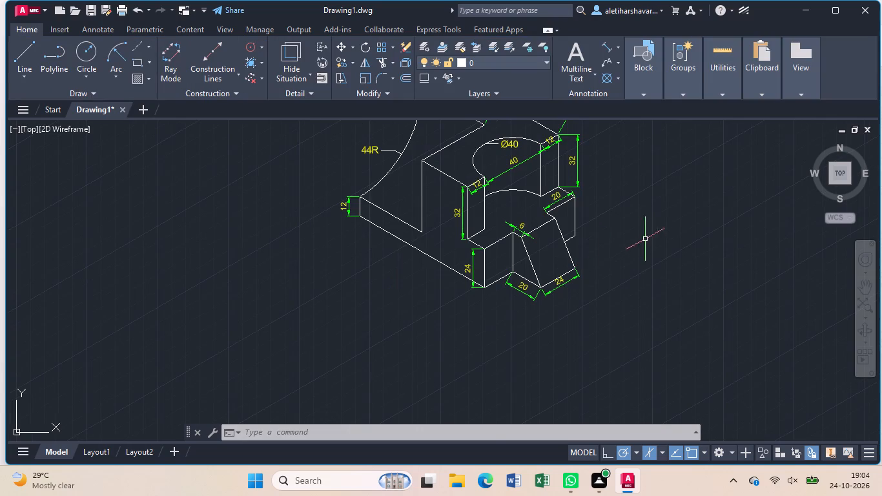
left_click(560, 201)
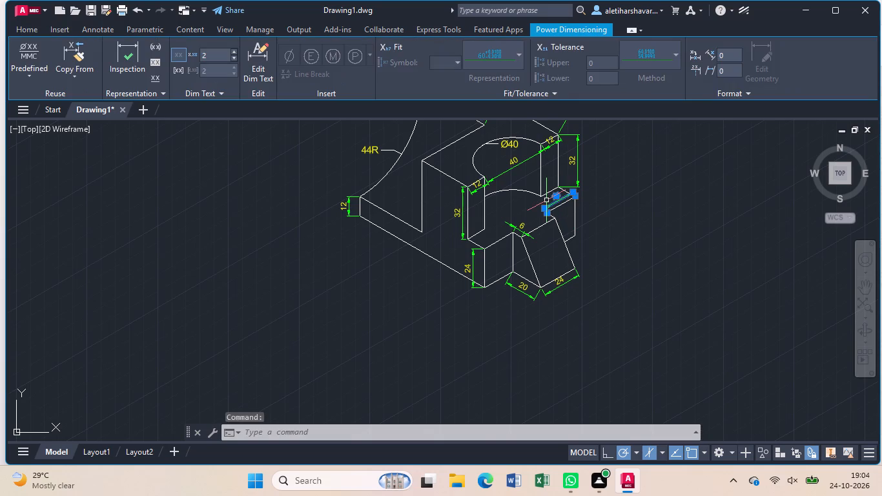
key("Delete")
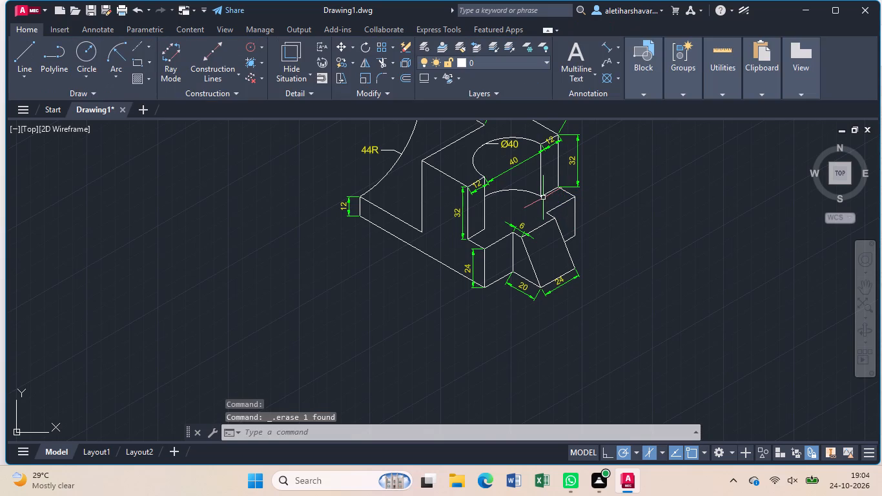
Delete the 32 height dimension beside the vertical edge at the seat's far corner.
scroll(543, 198, "up", 1)
left_click(595, 163)
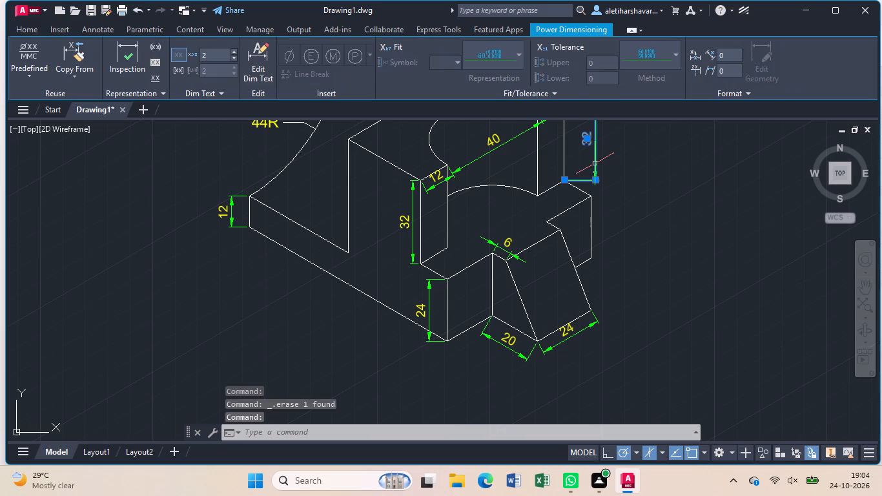
key("Delete")
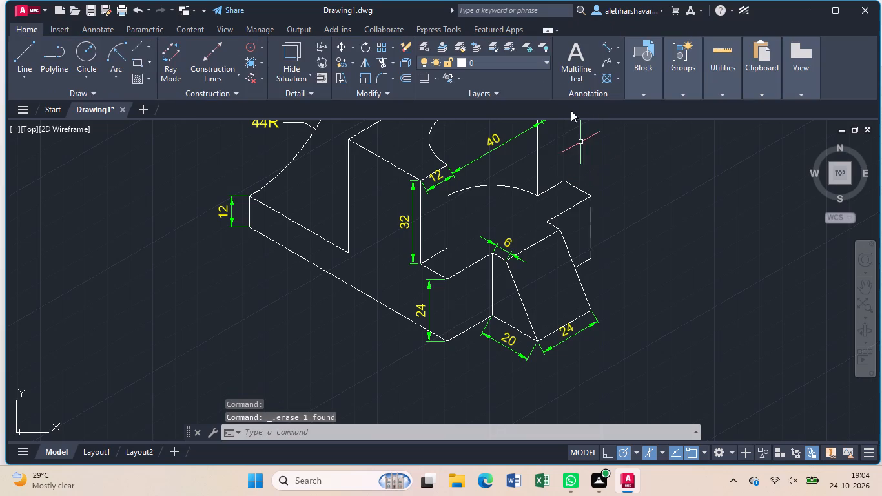
Add an aligned dimension to the short base ledge edge at the foot of the seat's far corner, placed outside the outline.
left_click(606, 47)
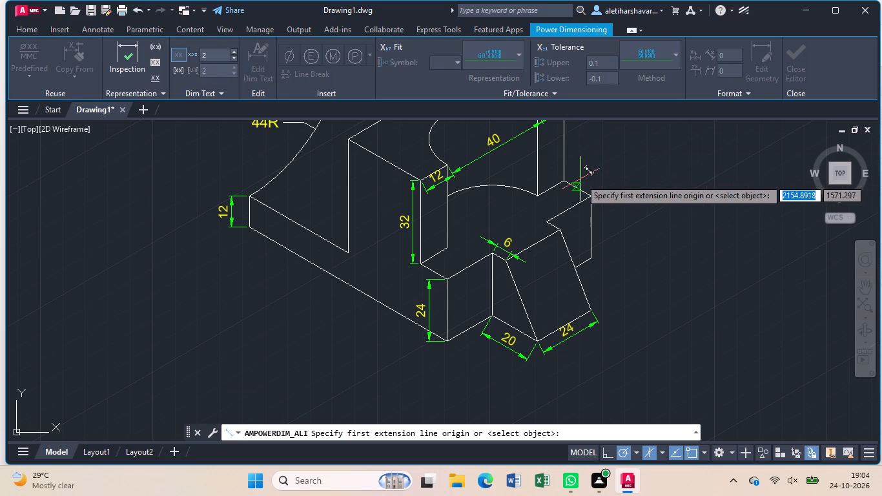
left_click(566, 183)
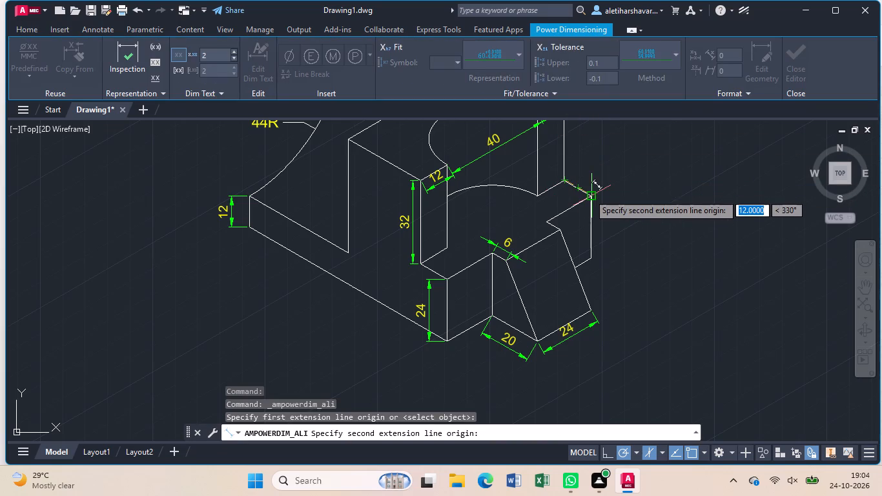
left_click(589, 196)
left_click(604, 180)
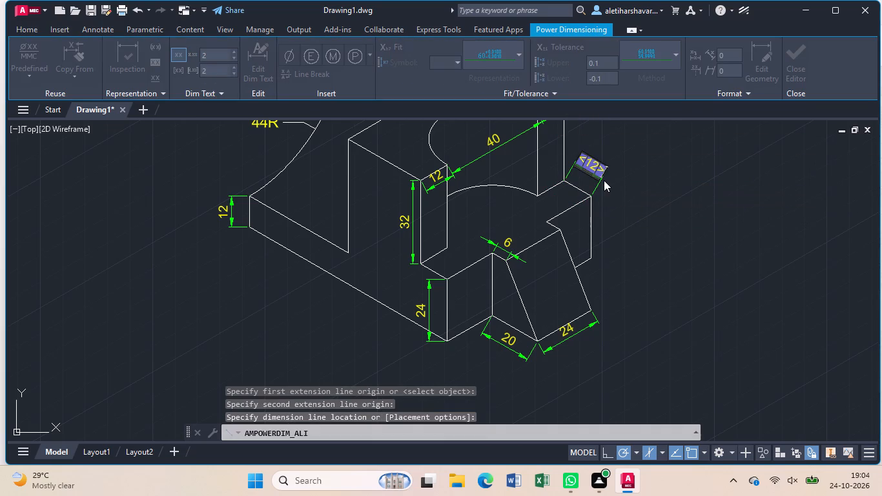
key("Return")
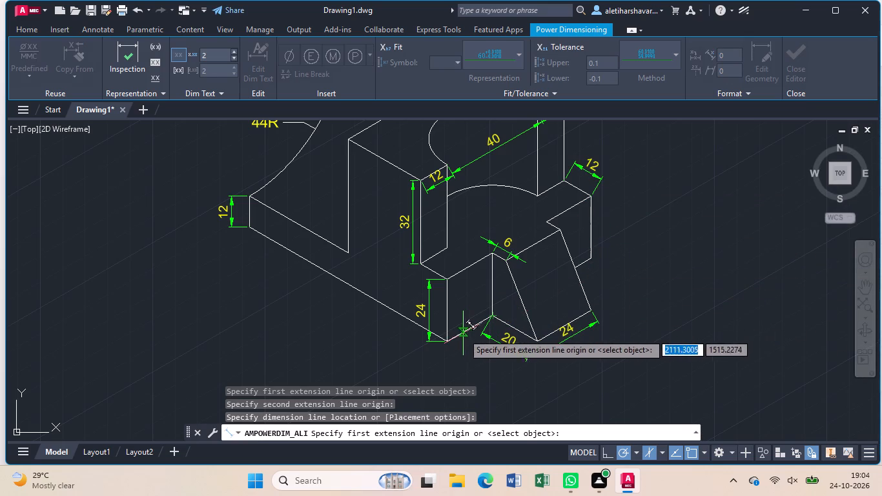
Add an aligned dimension along the base's long bottom edge below the curved back, placed outside the outline.
scroll(443, 341, "down", 1)
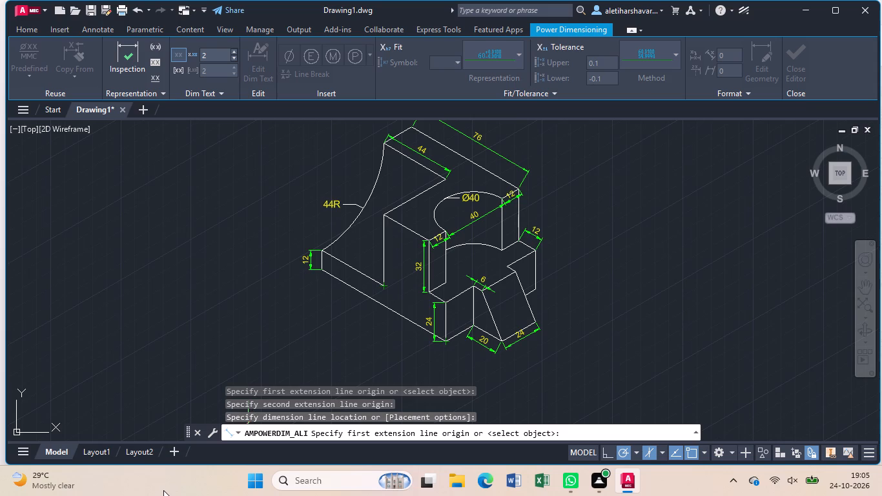
left_click(323, 272)
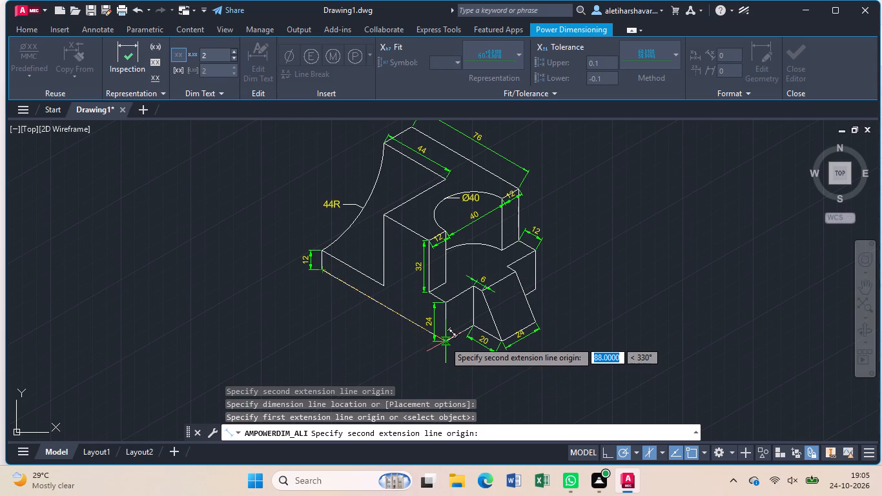
left_click(444, 341)
left_click(422, 362)
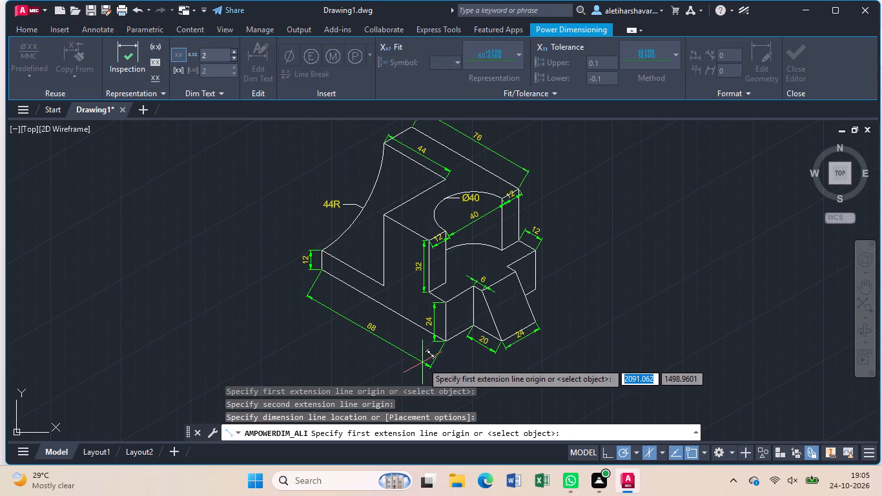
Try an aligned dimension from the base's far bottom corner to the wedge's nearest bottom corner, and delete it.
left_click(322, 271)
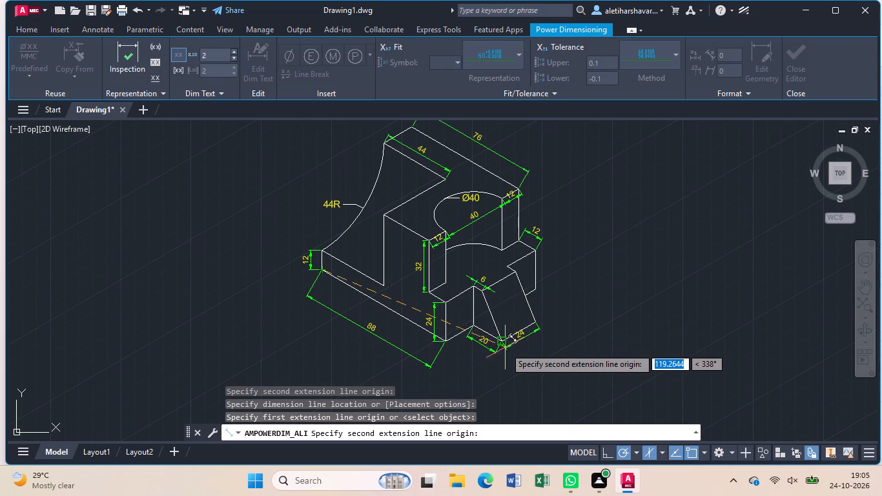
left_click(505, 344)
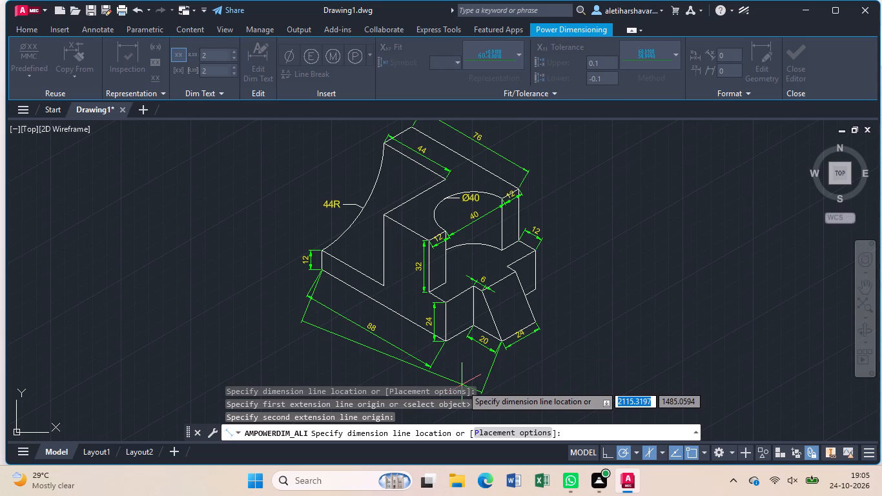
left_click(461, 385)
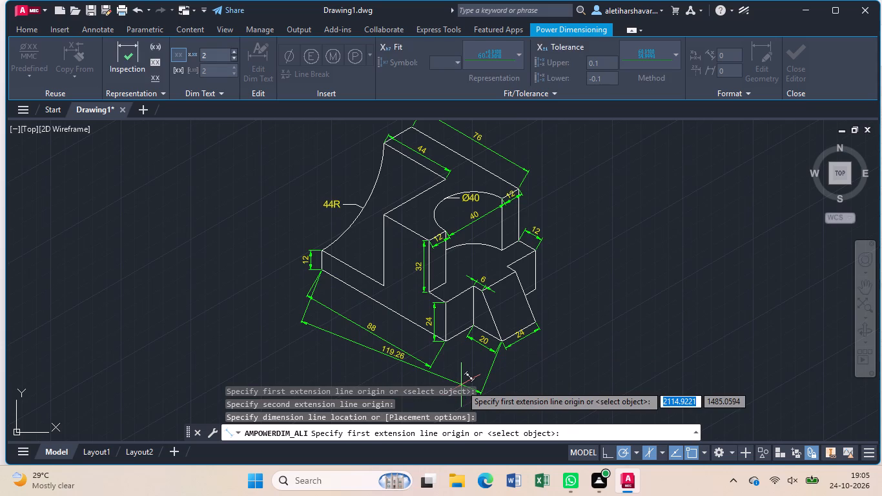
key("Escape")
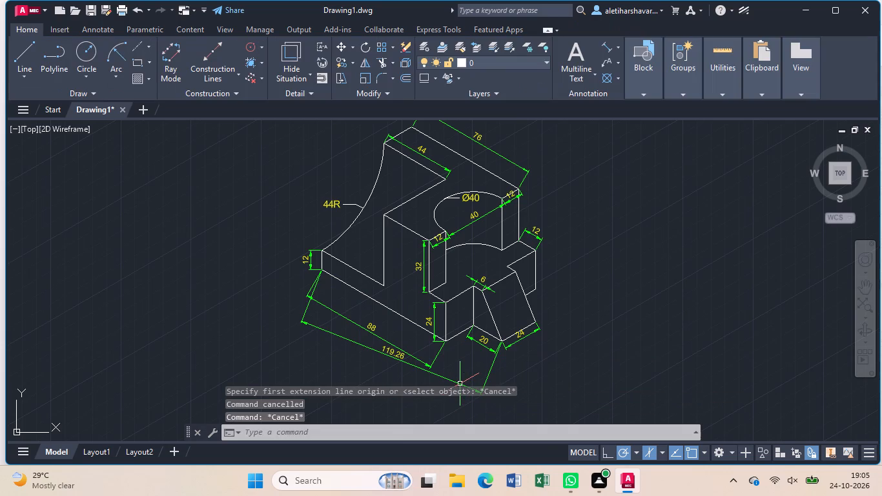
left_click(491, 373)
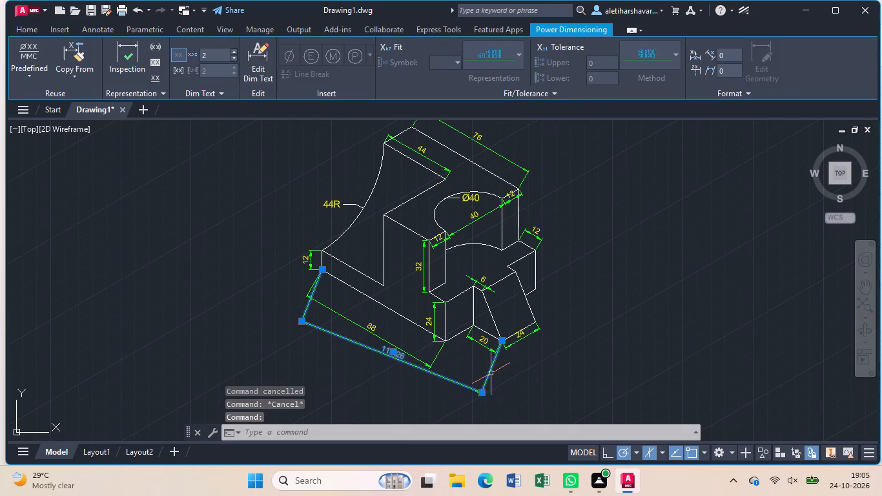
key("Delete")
Draw a helper line about 38 long at 210° from the wedge's nearest bottom corner, extending its bottom edge outward.
key("l")
key("Return")
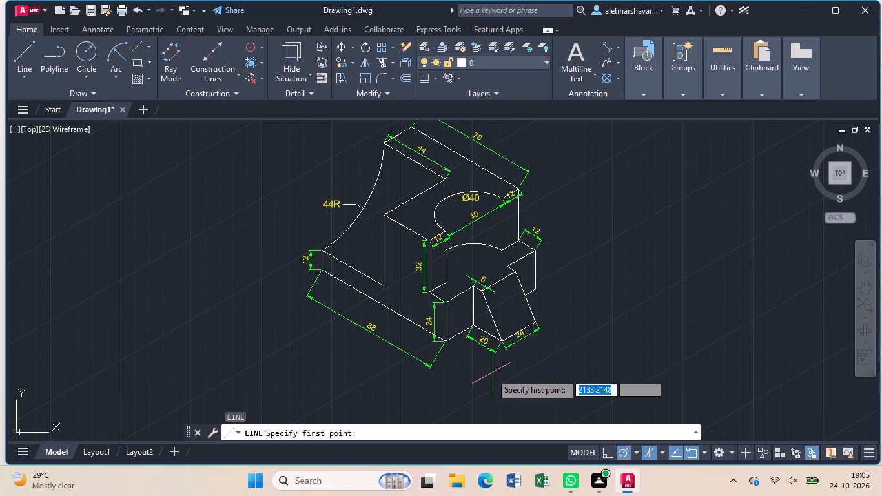
left_click(500, 342)
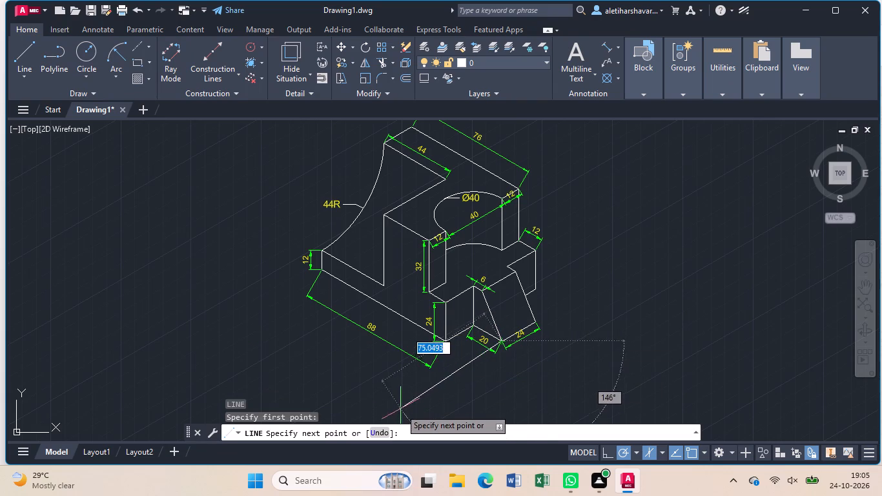
left_click(451, 377)
key("Escape")
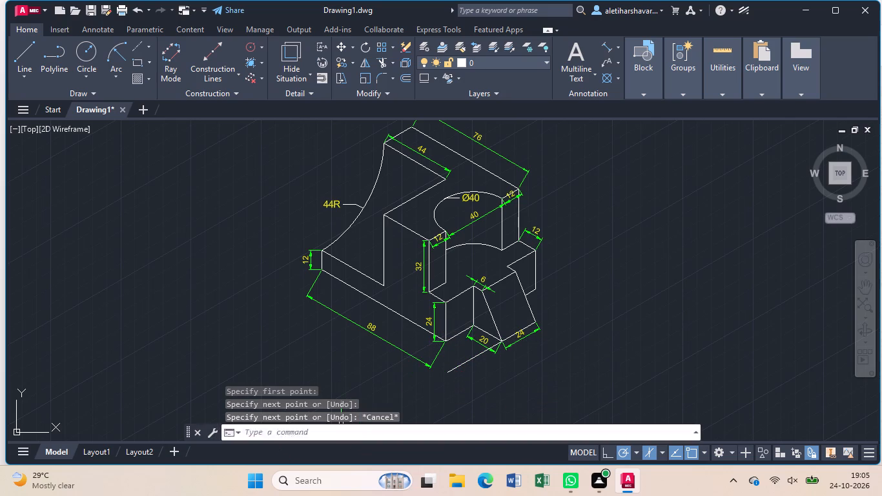
Add an aligned dimension from the base's far bottom corner to the helper line, outside the 88 dimension, with its text set to 108.
left_click(608, 43)
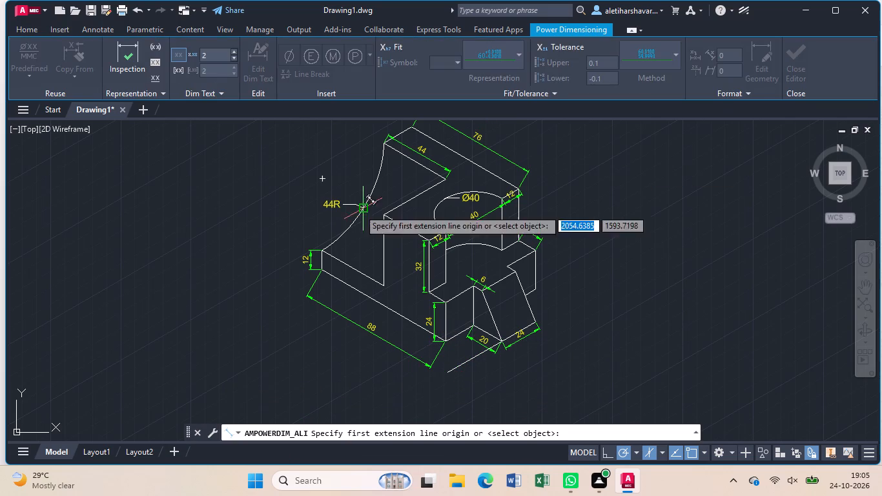
left_click_drag(325, 267, 334, 270)
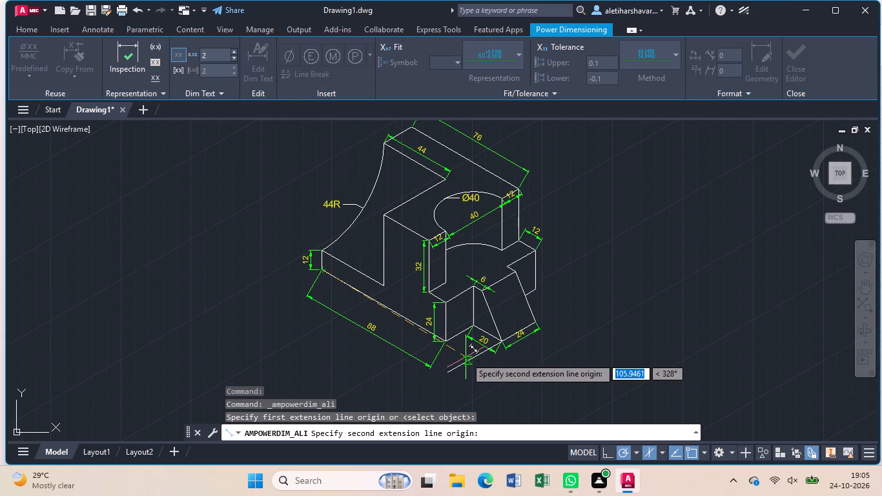
left_click(473, 360)
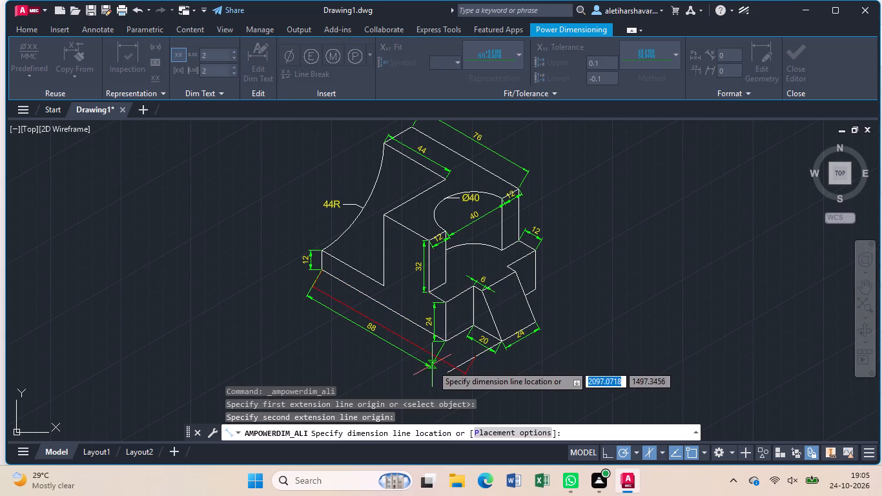
left_click(422, 373)
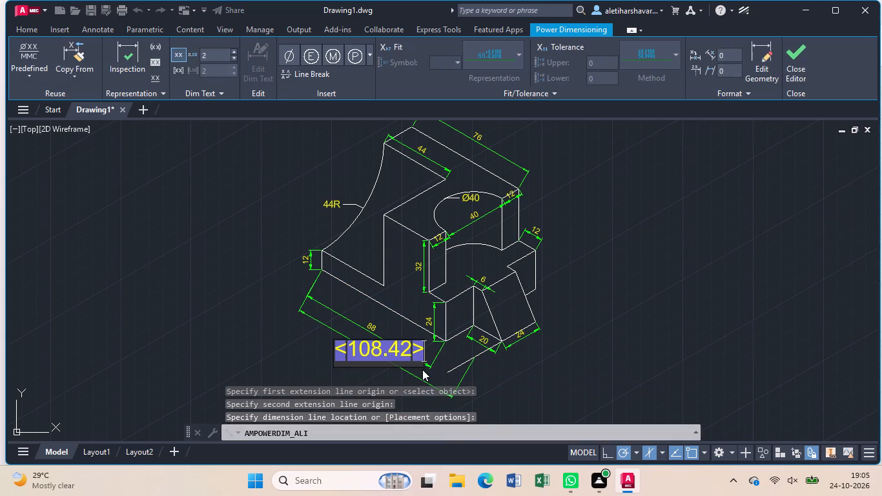
key("BackSpace")
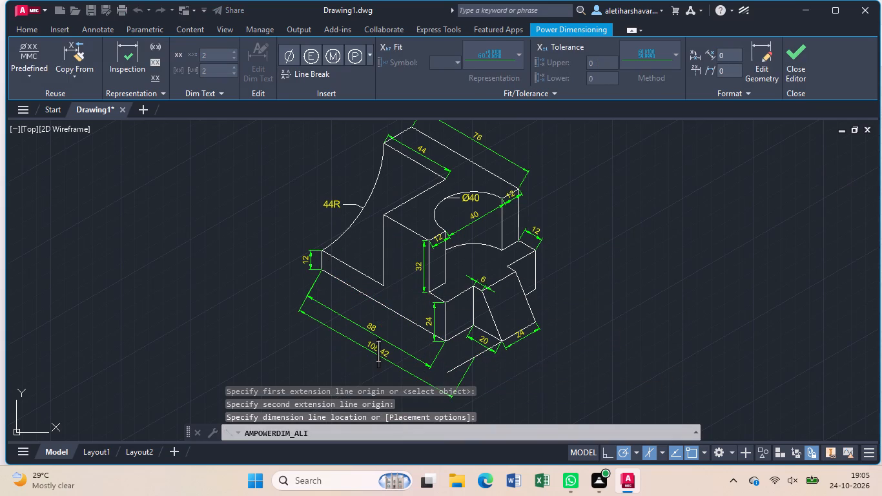
type("108")
key("Return")
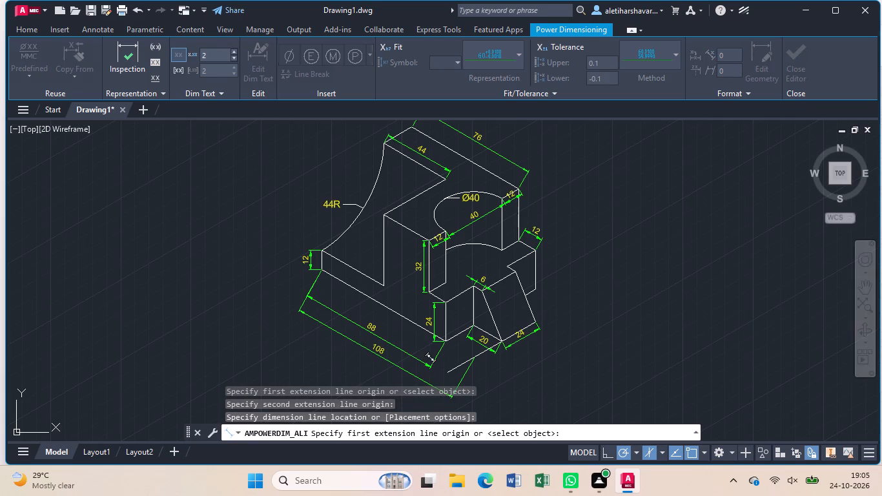
key("Escape")
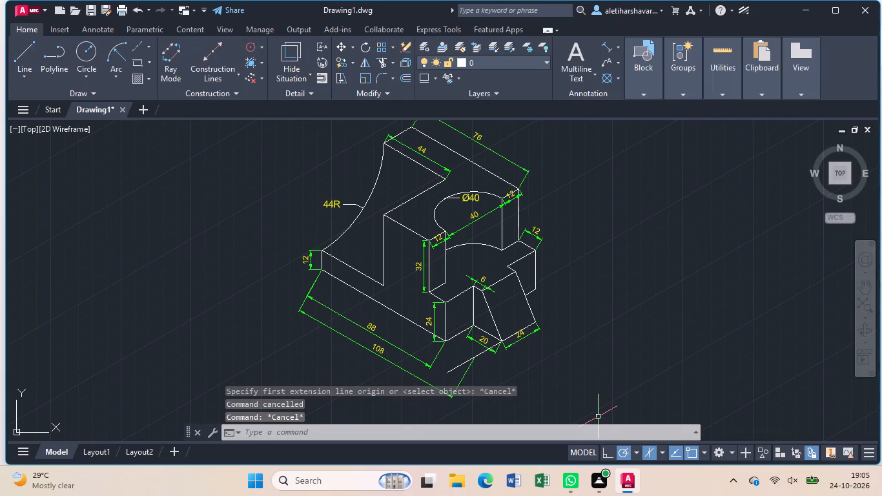
Trim away the helper line extending from the wedge's bottom corner.
type("tr")
key("Return")
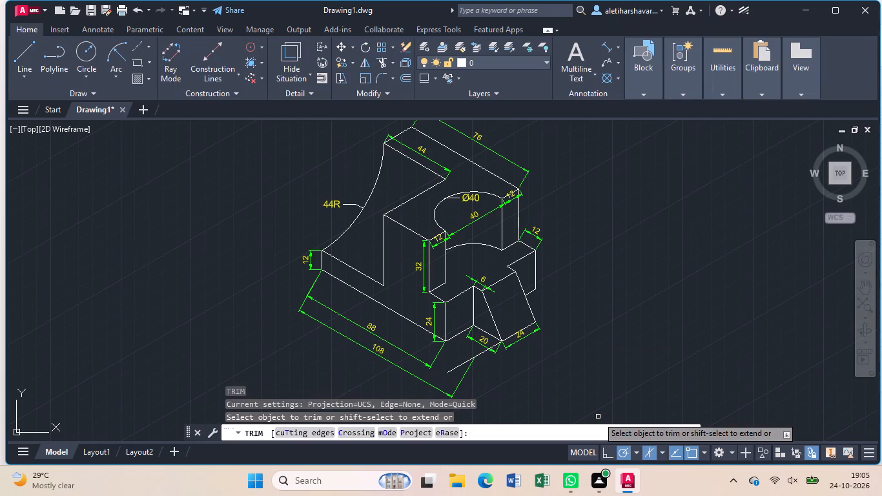
left_click(460, 366)
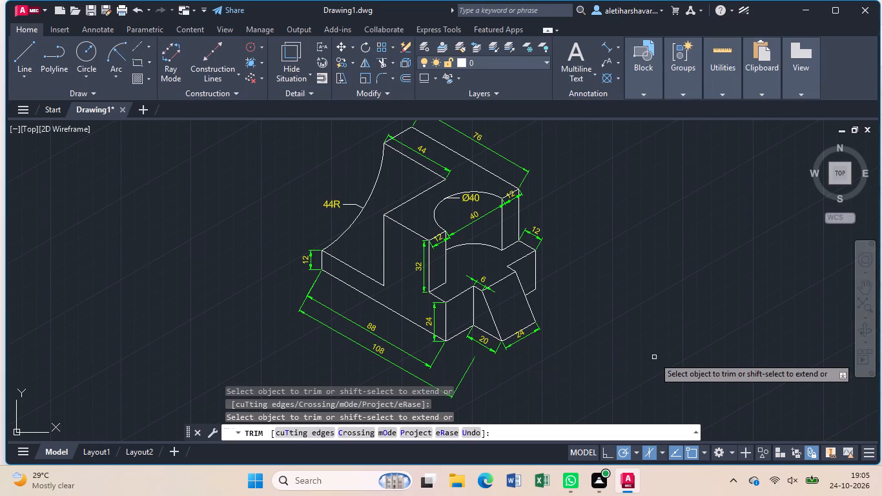
key("Escape")
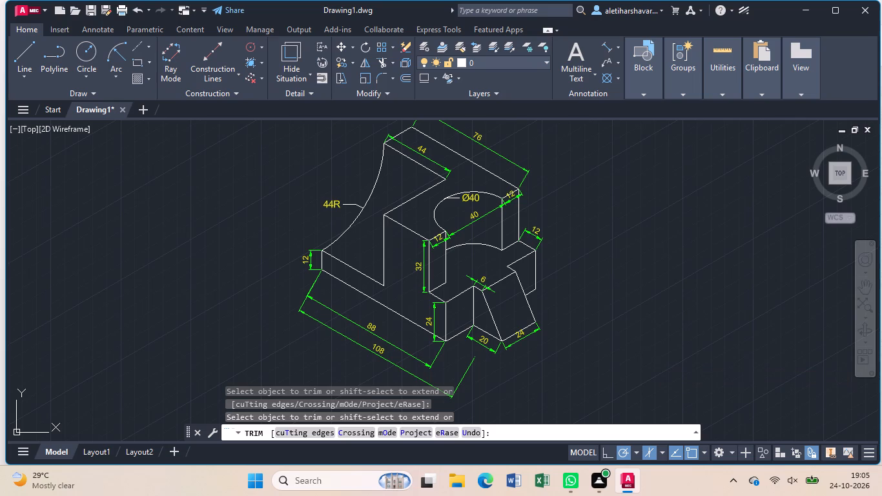
Draw a short line from the wedge's nearest bottom corner to the inner end of the 108 dimension's extension line.
key("l")
key("Return")
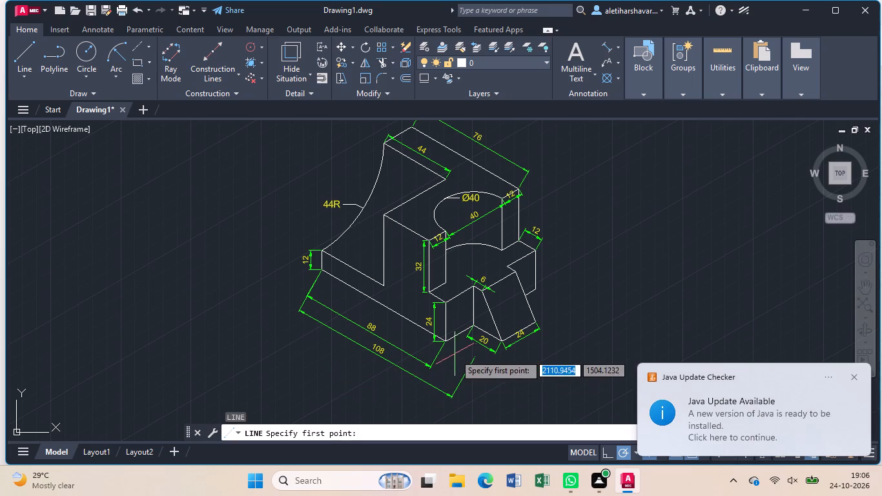
left_click(501, 340)
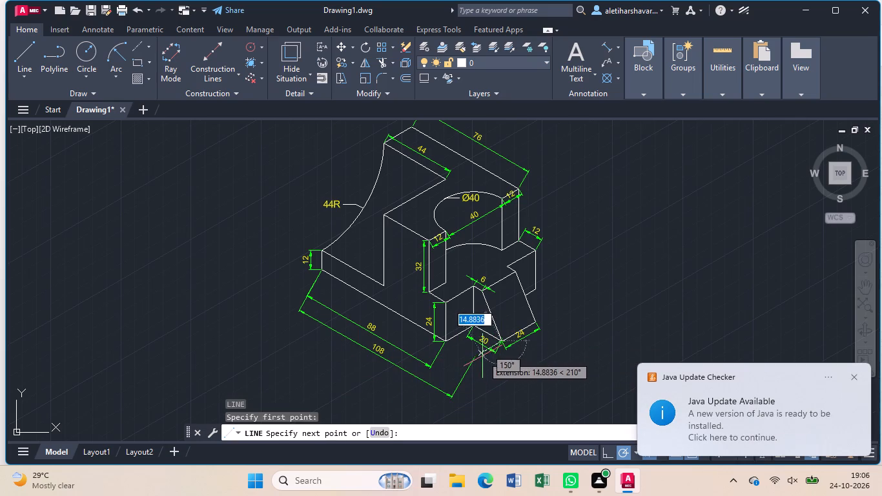
left_click(477, 359)
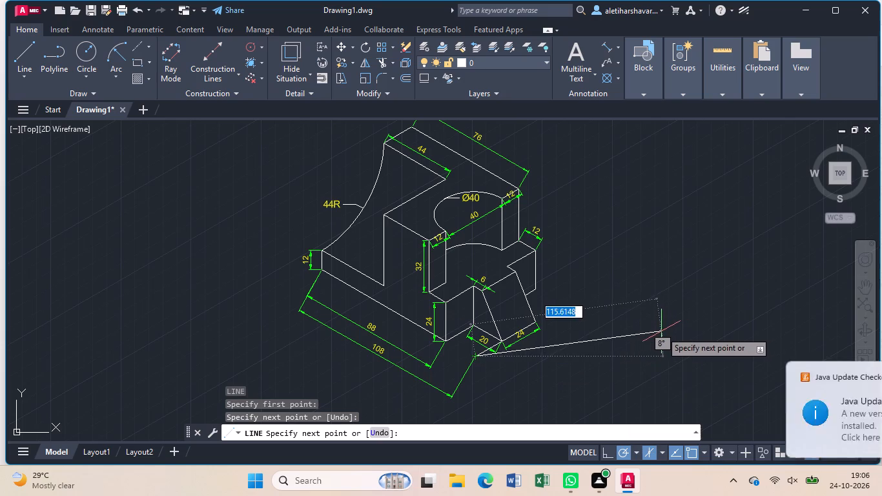
key("Escape")
Set the current linetype to a dash-dot AM type and draw a 40 centre line joining the ends of the seat's upper arc.
scroll(606, 336, "down", 1)
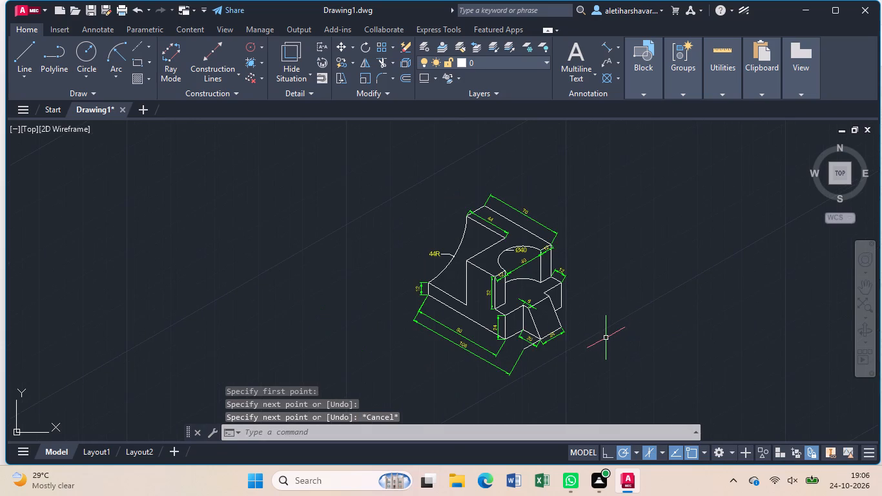
scroll(599, 346, "up", 1)
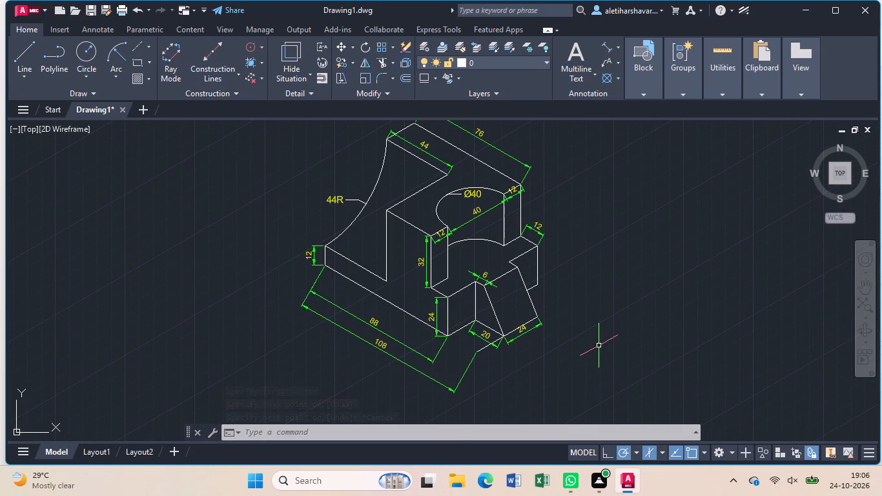
key("ctrl+1")
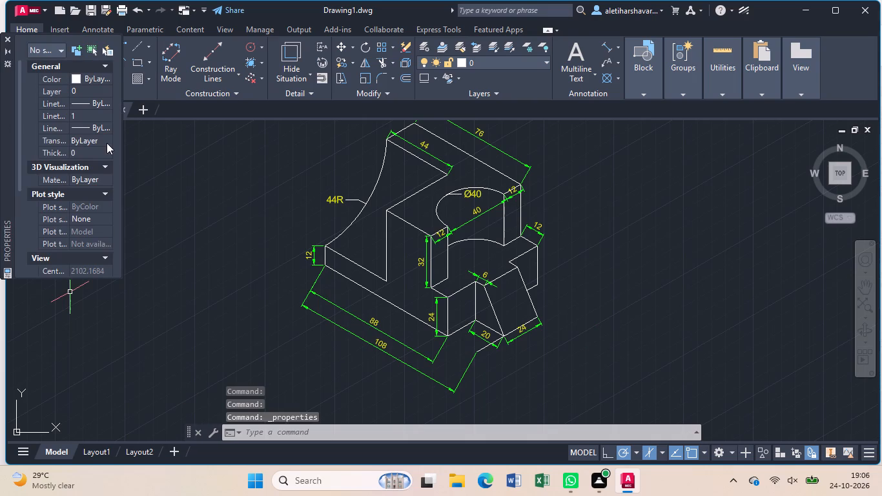
left_click(107, 103)
left_click(107, 103)
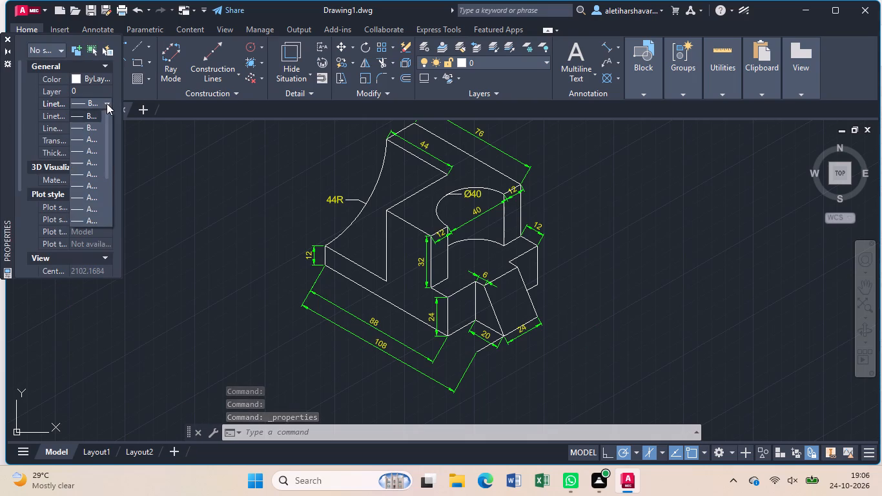
double_click(87, 209)
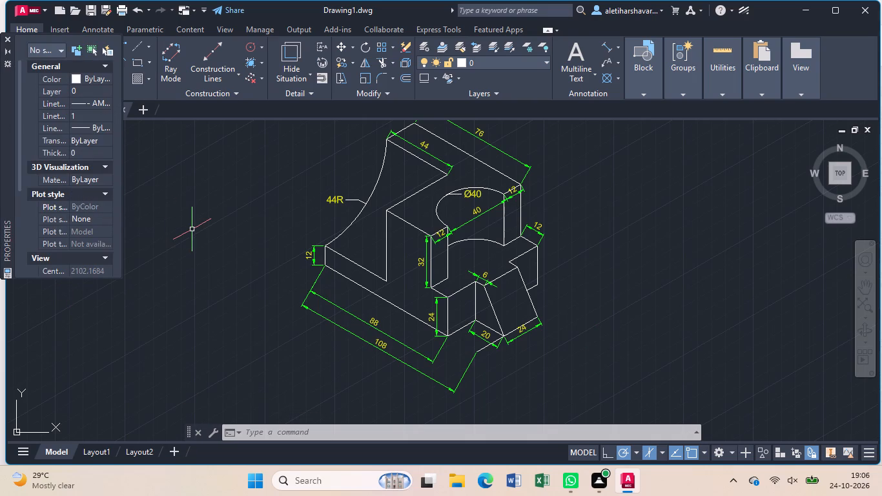
key("l")
key("Return")
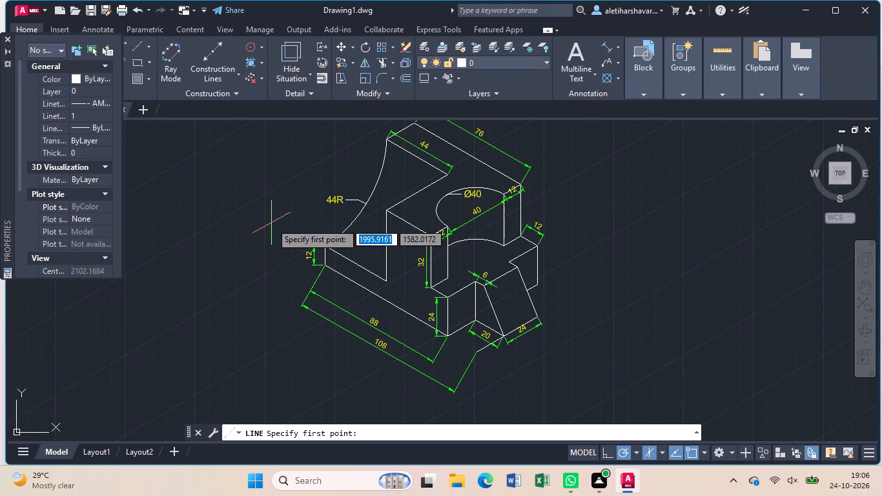
left_click(451, 229)
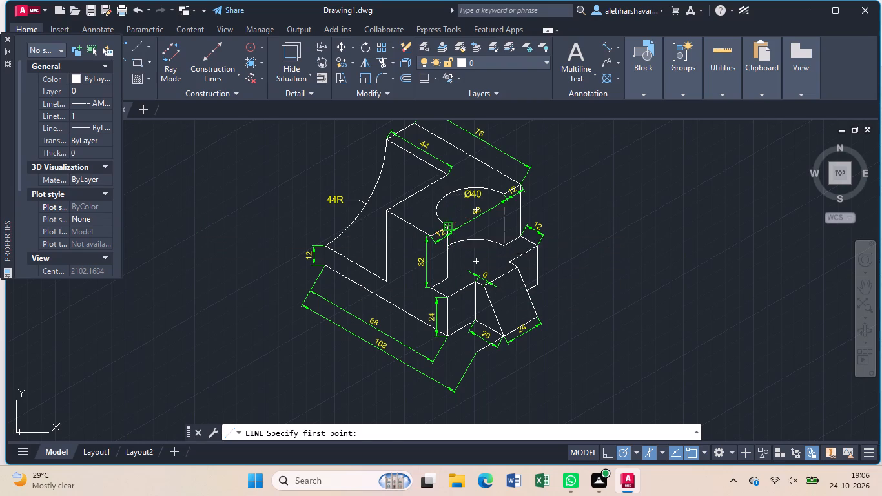
left_click(506, 195)
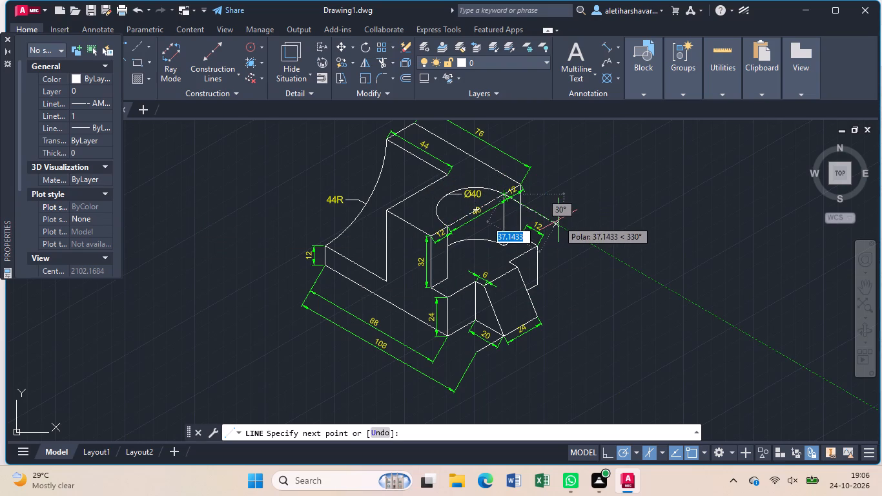
key("Escape")
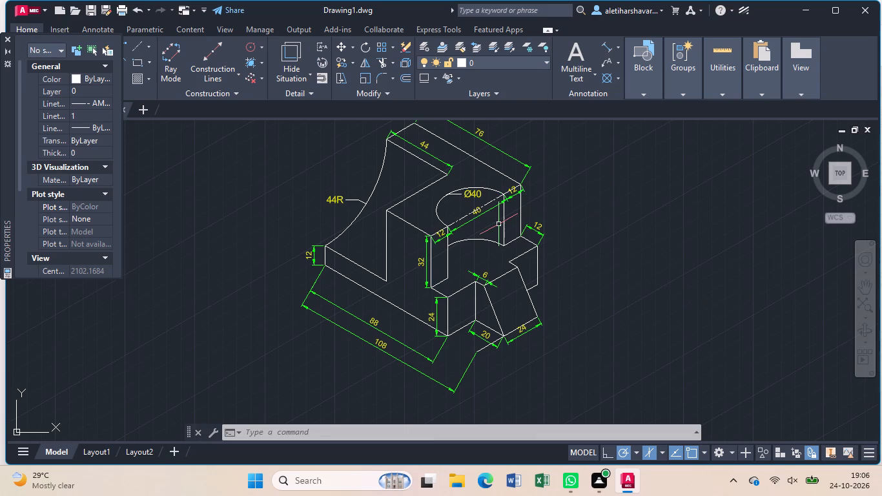
Draw a dash-dot centre line about 23.5 long at 150° from the midpoint of the seat's 40 centre line, across the upper arc.
scroll(495, 225, "up", 1)
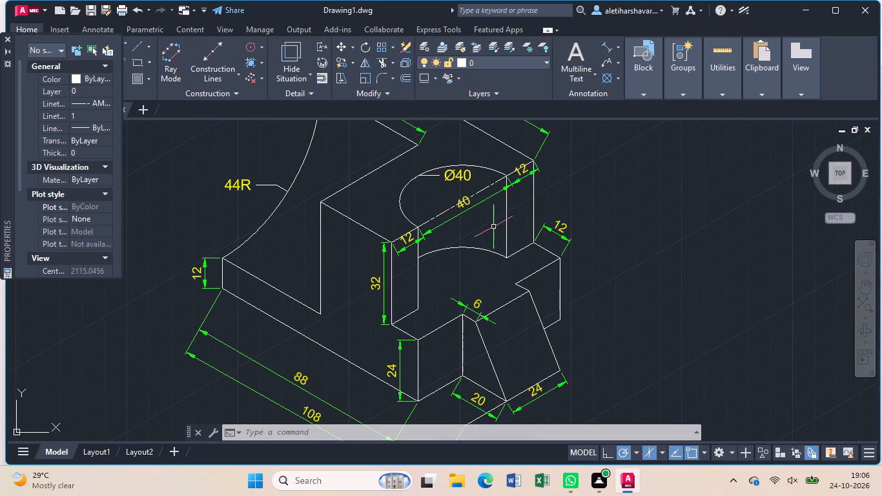
key("l")
key("Return")
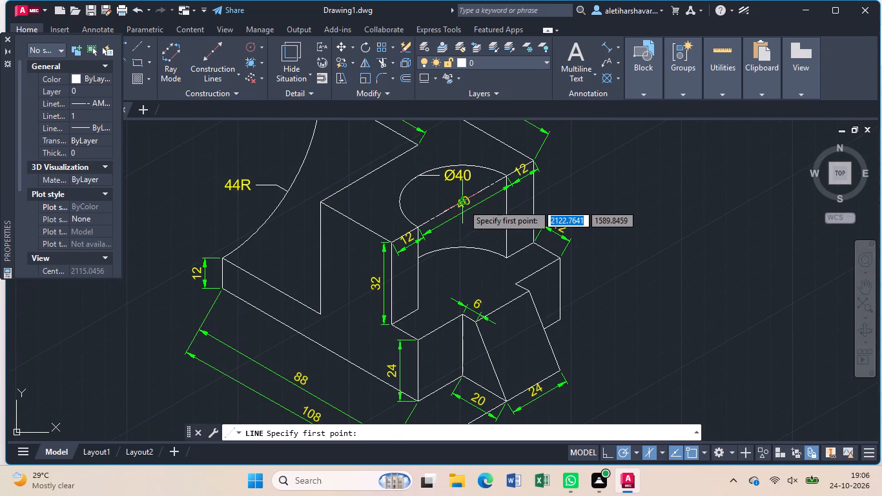
left_click(463, 204)
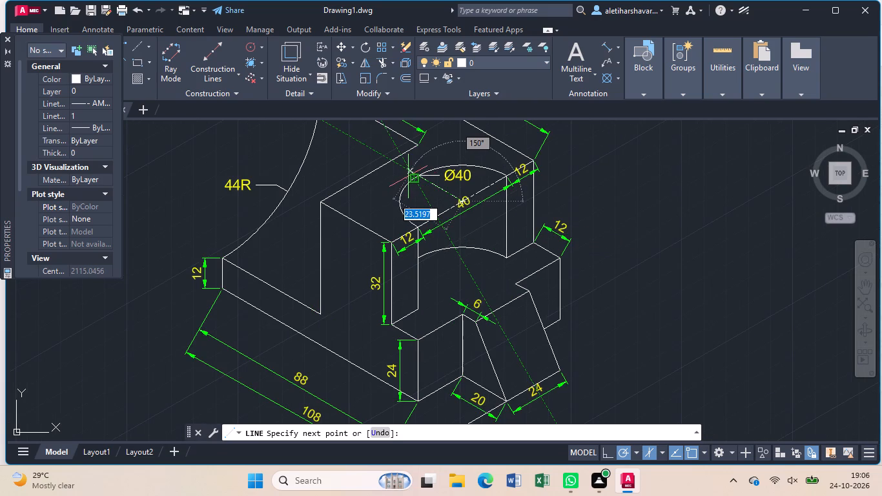
left_click(409, 176)
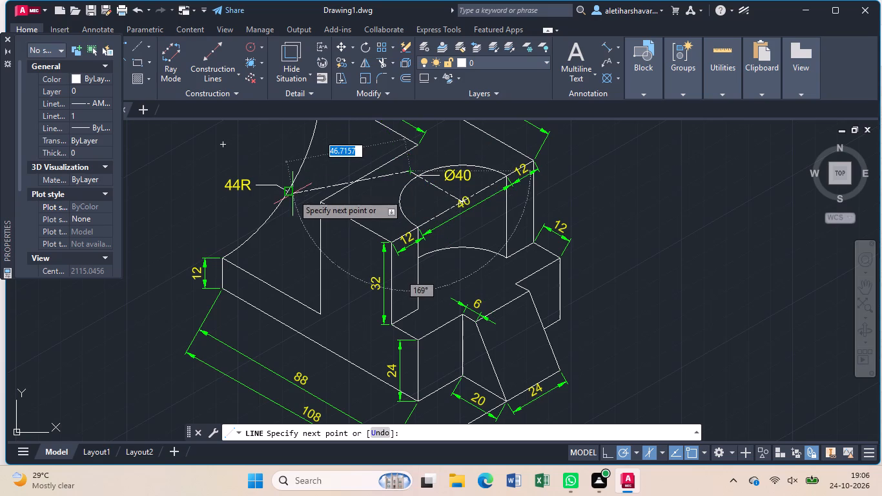
key("Escape")
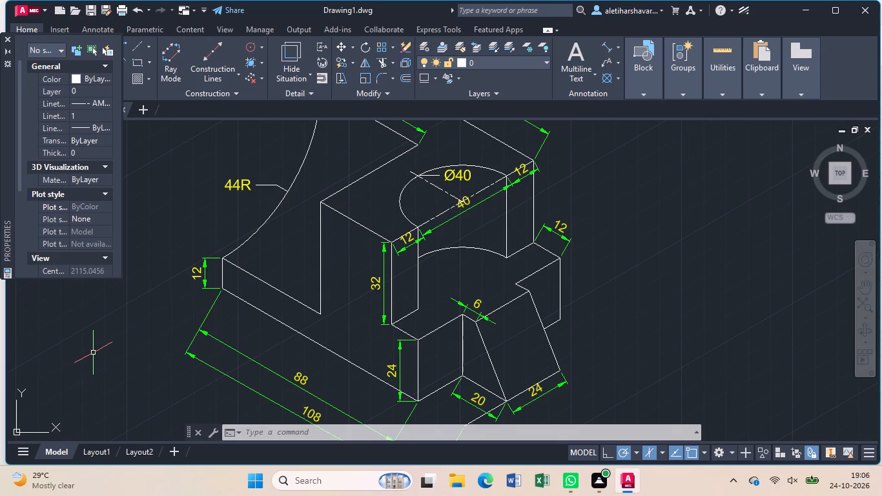
key("Escape")
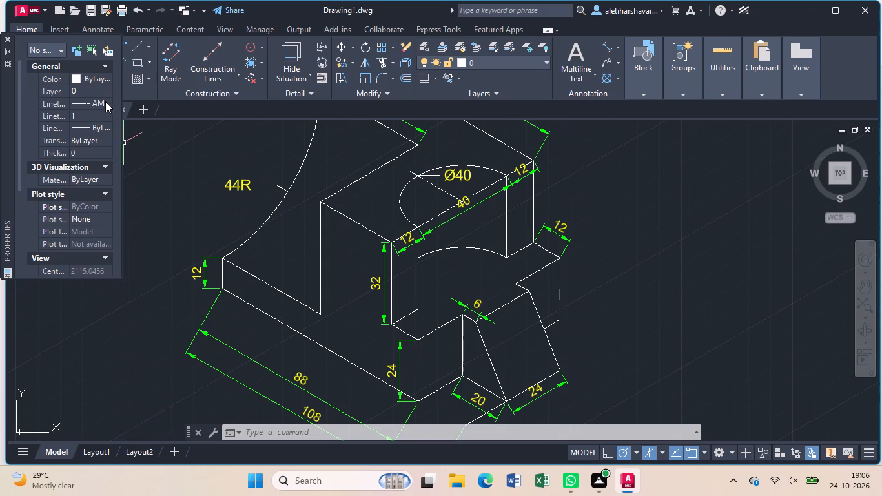
Reset the current linetype to ByLayer and close the Properties palette.
left_click(105, 101)
left_click(106, 101)
scroll(106, 103, "up", 2)
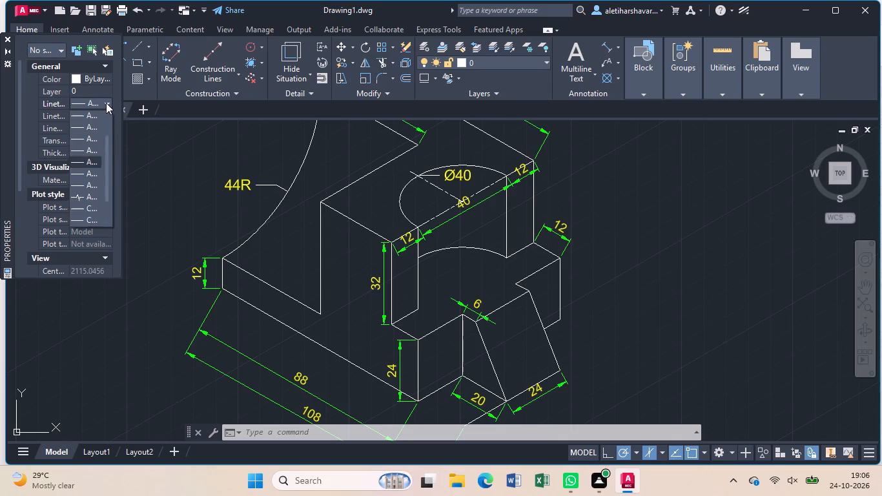
scroll(106, 103, "up", 6)
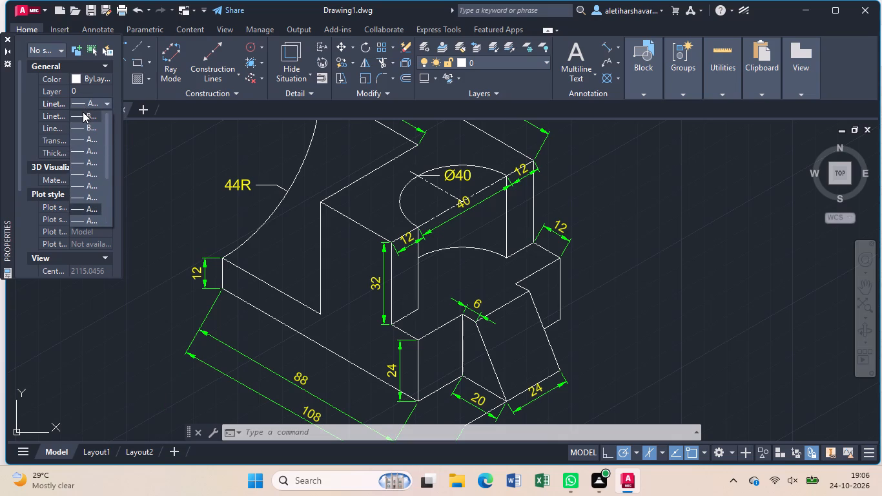
left_click(83, 112)
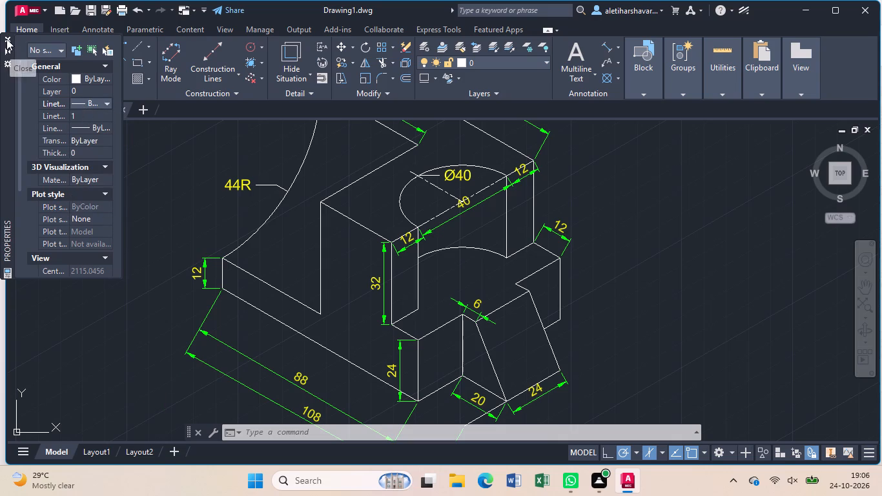
left_click(6, 39)
Shift the seat's 40 dimension and the two adjoining 12 dimensions farther out from the block's upper front edge.
scroll(167, 253, "down", 1)
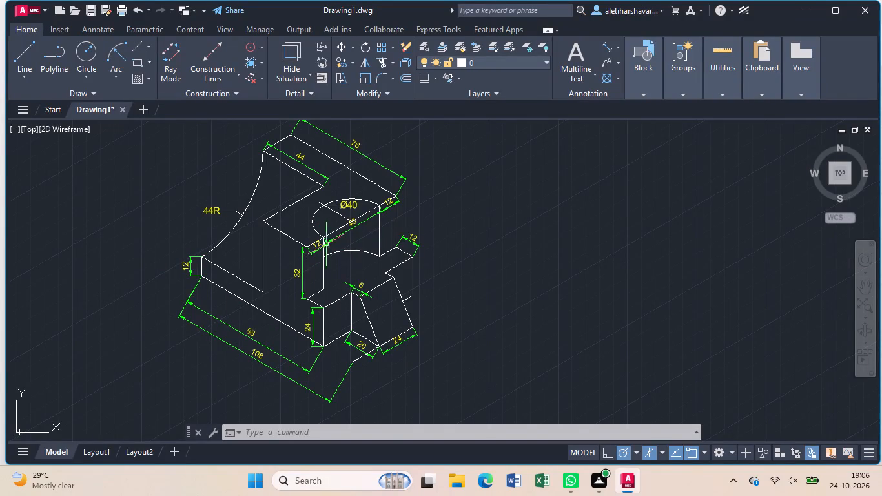
left_click(343, 233)
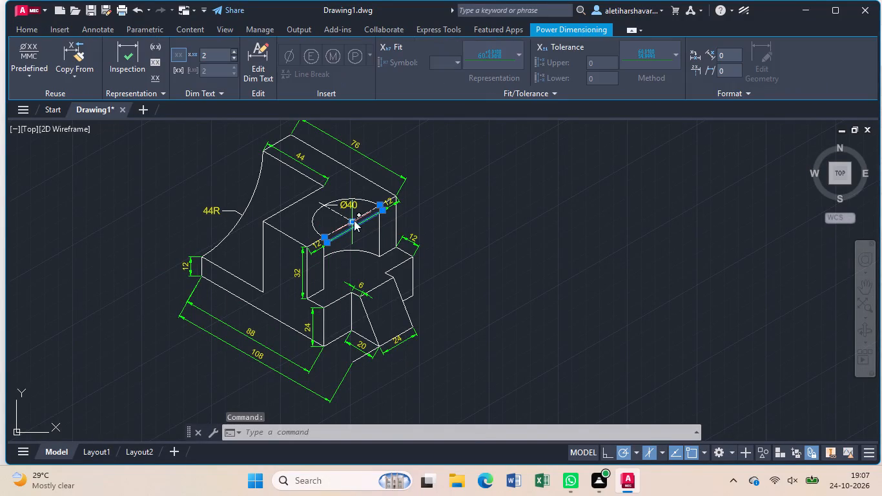
left_click(354, 220)
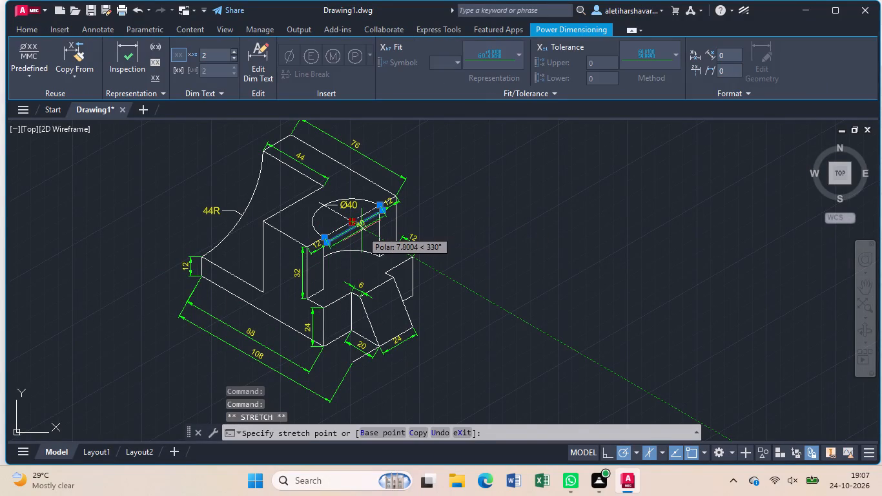
left_click(362, 231)
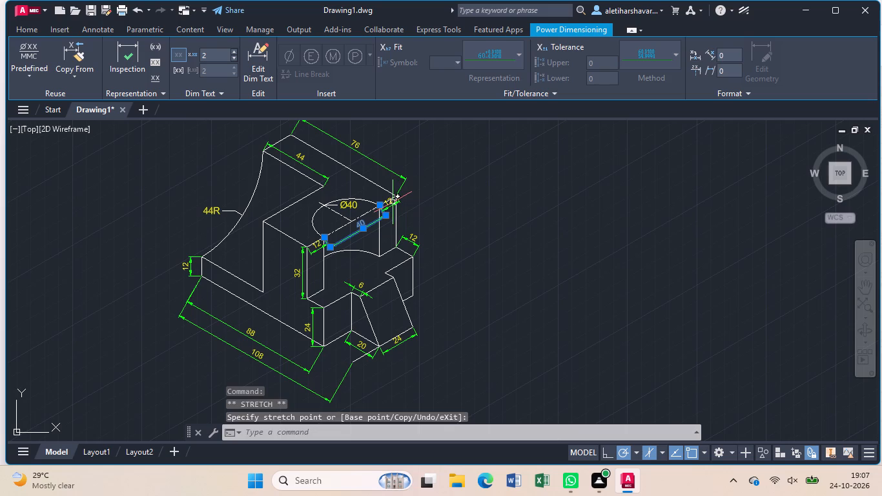
left_click(392, 202)
left_click(388, 203)
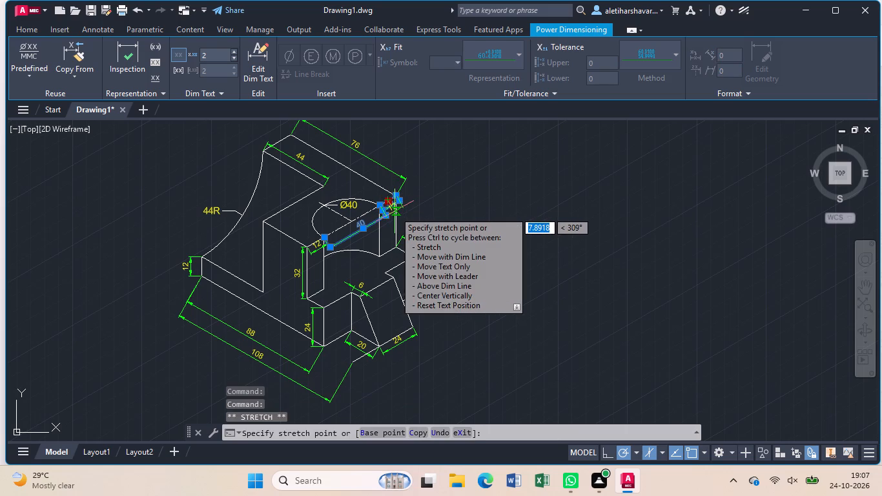
left_click(395, 211)
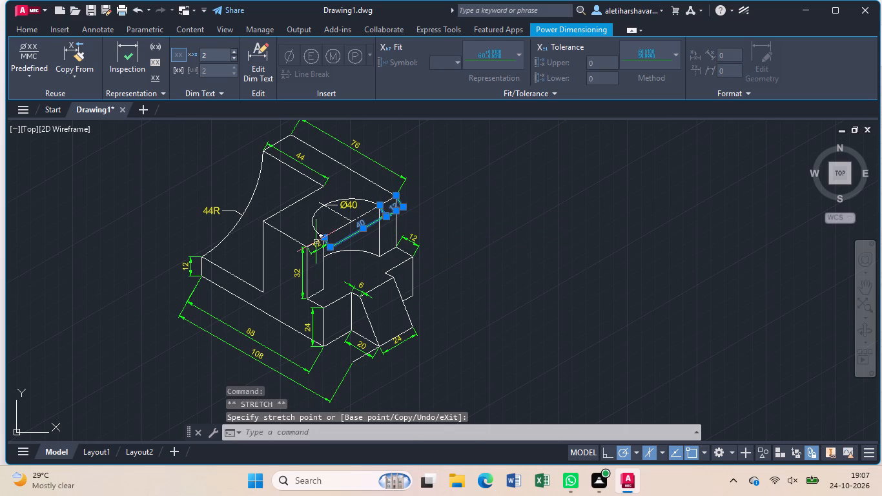
left_click(316, 249)
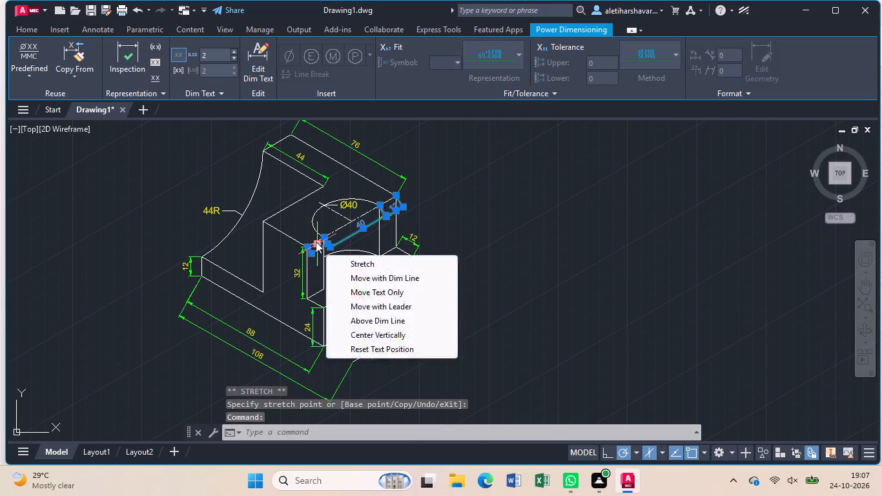
left_click(316, 242)
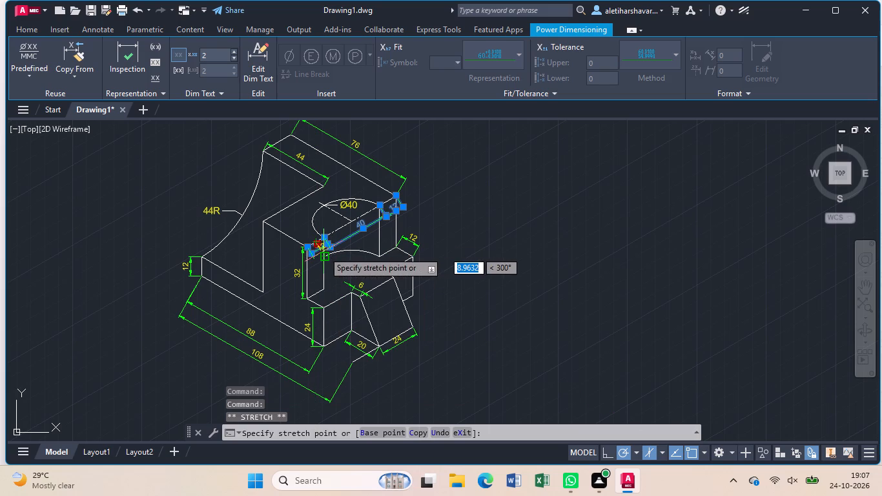
left_click(323, 251)
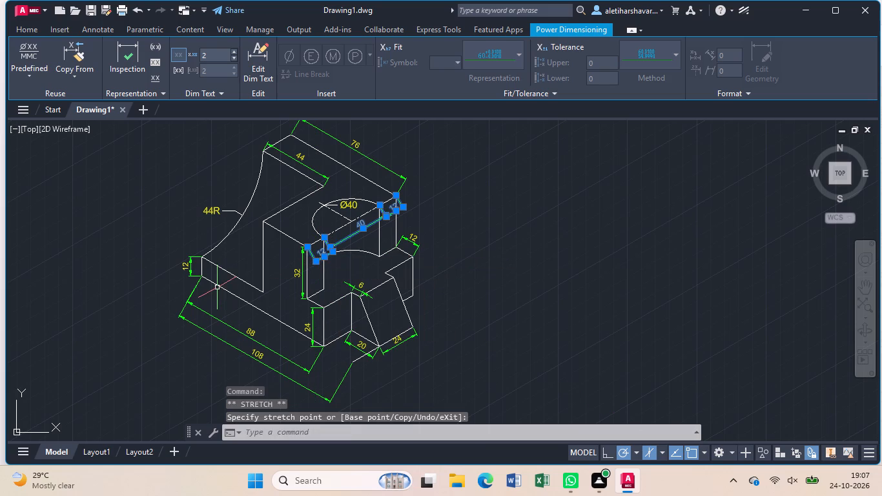
key("Escape")
Move the 12 dimension at the left end of the seat's upper edge slightly back toward that edge.
scroll(319, 278, "up", 1)
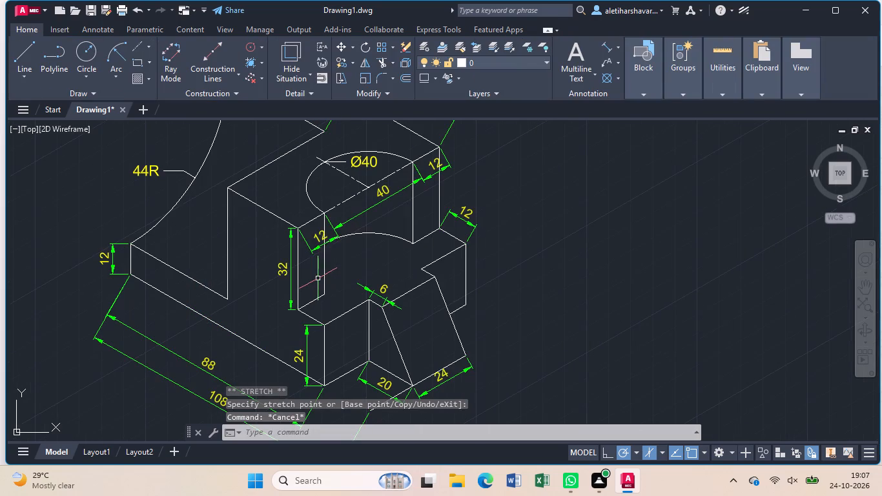
left_click(314, 247)
left_click(327, 240)
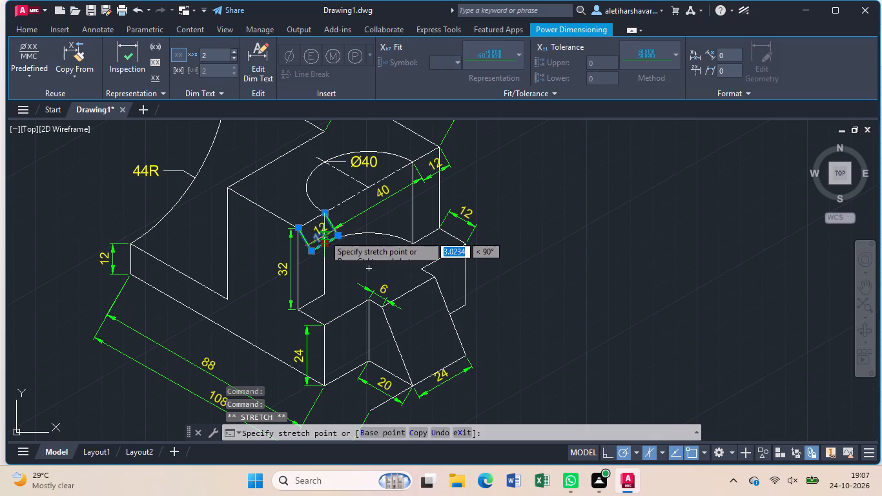
left_click(324, 235)
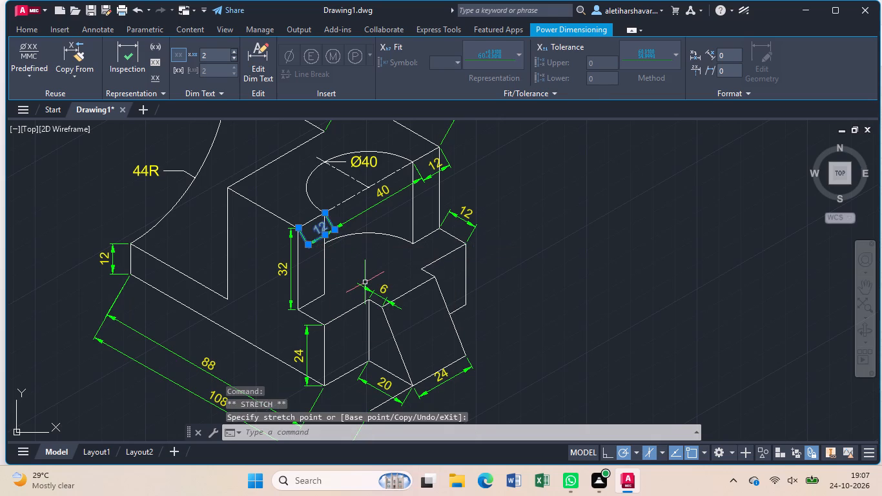
key("Escape")
Move the 24 dimension farther out from the wedge's bottom edge.
scroll(363, 283, "down", 1)
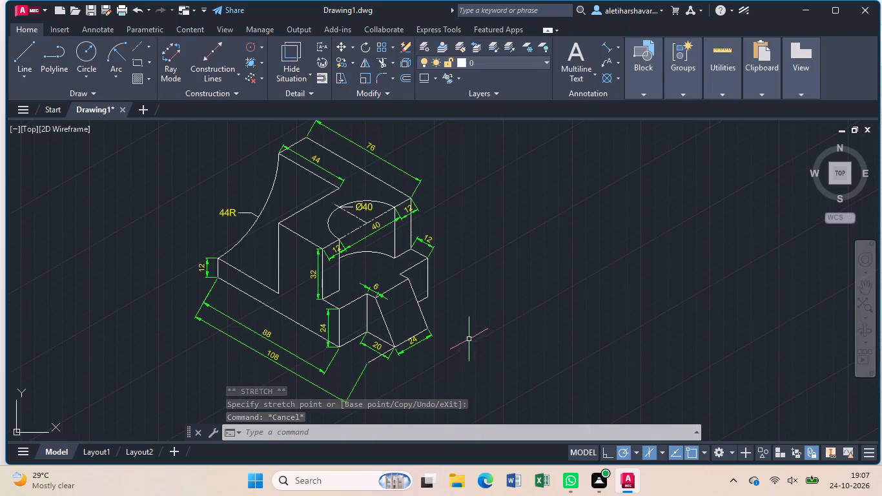
left_click(417, 341)
left_click(413, 338)
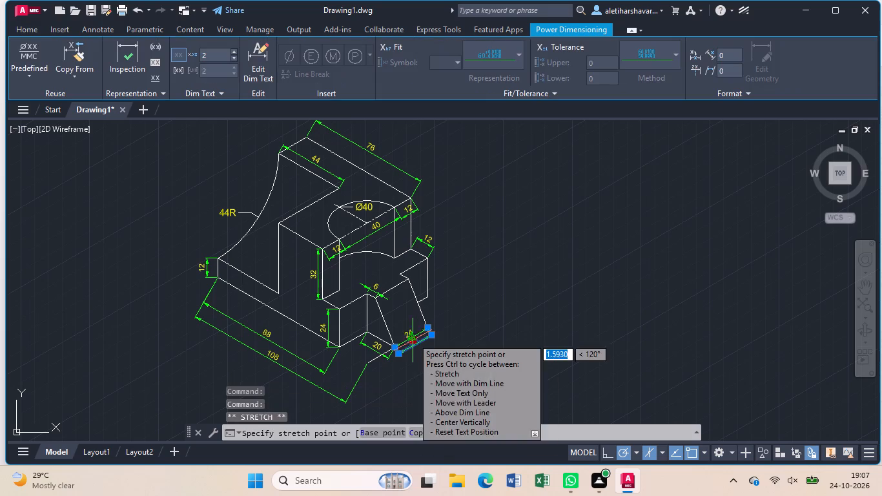
left_click(421, 353)
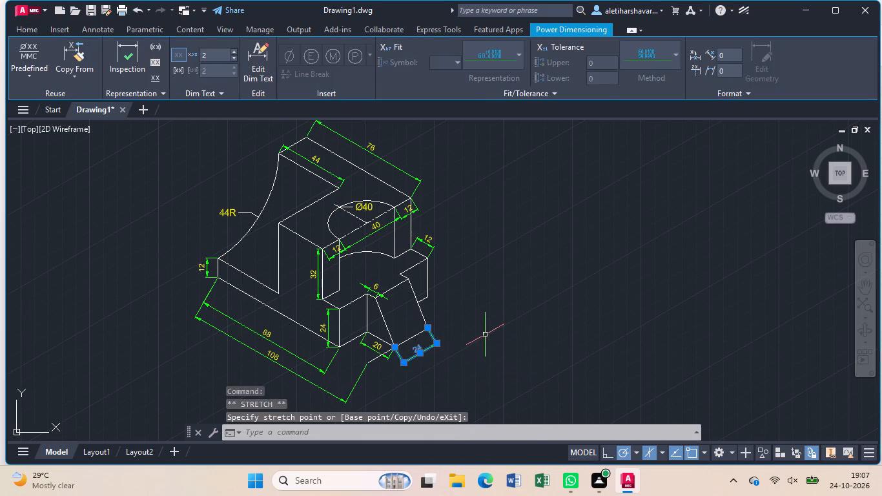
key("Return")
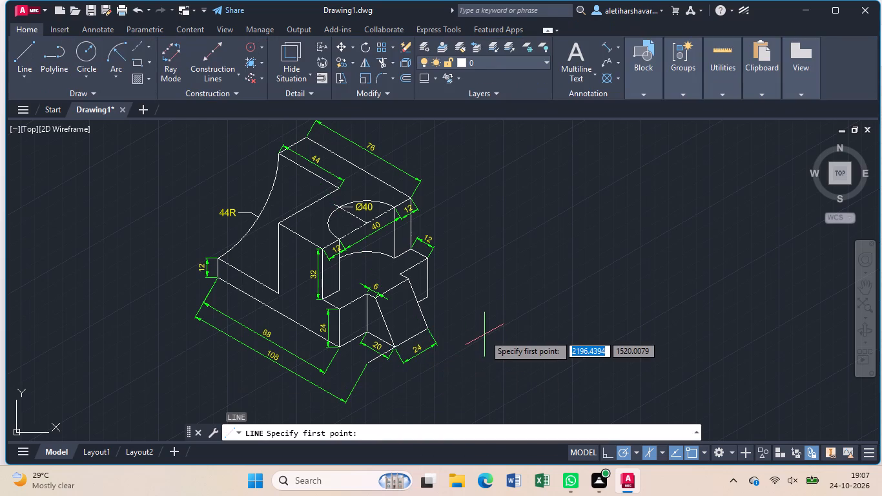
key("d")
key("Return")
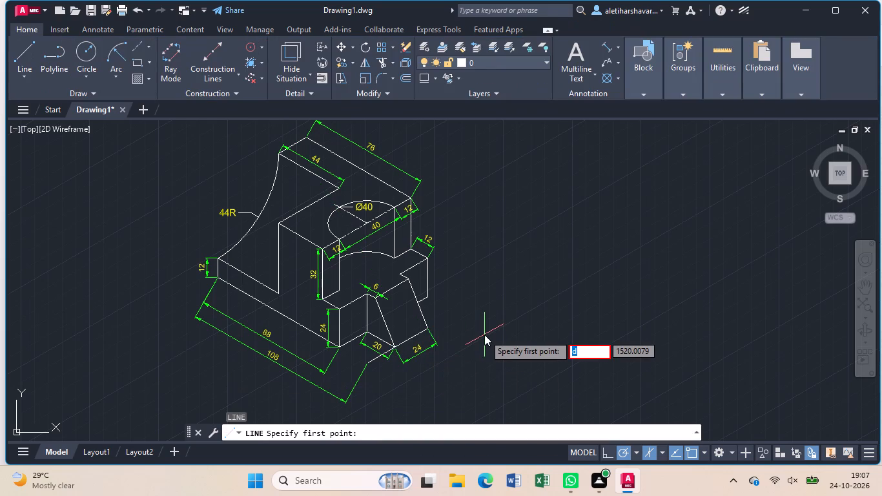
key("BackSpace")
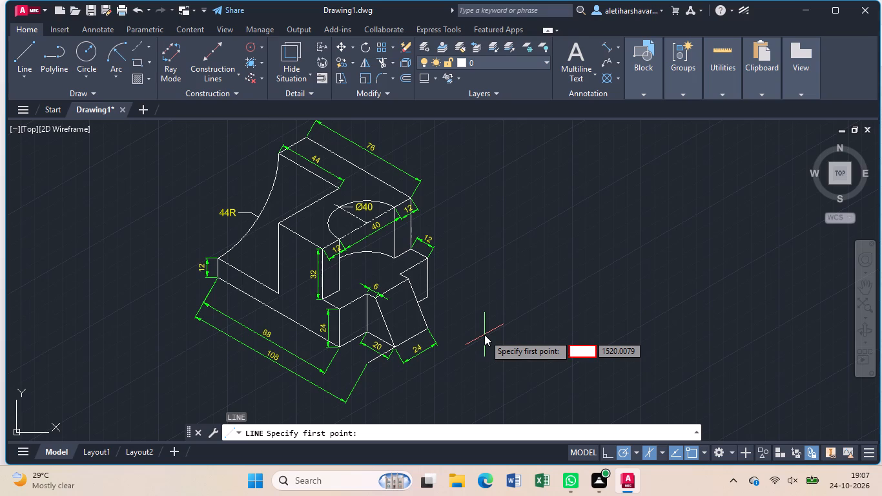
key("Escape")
Set the AM_ISO dimension style's text height to 5 and make the style current.
key("d")
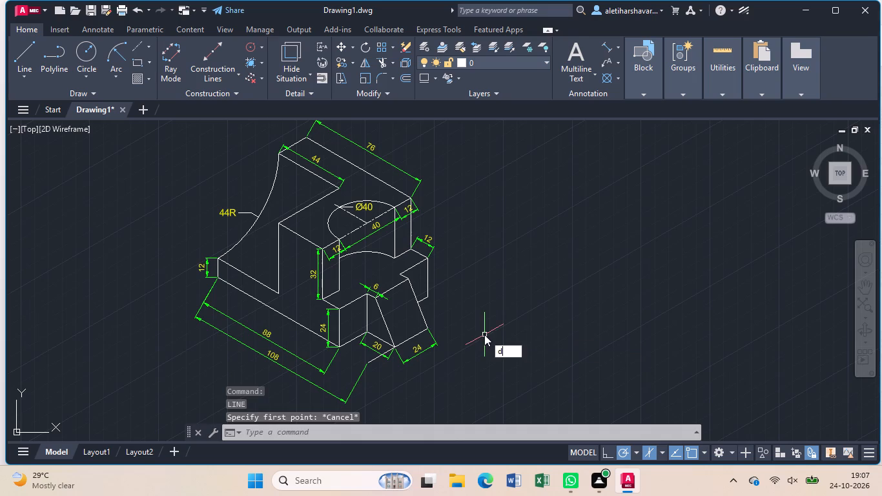
key("Return")
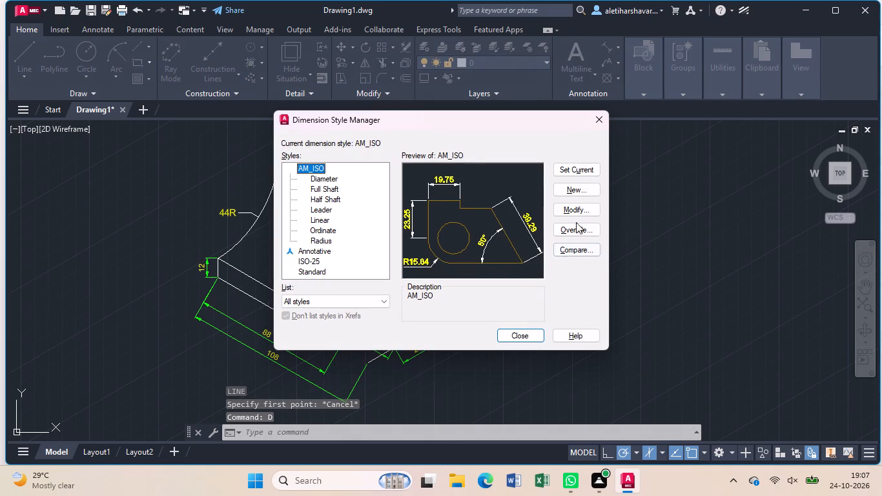
left_click(581, 208)
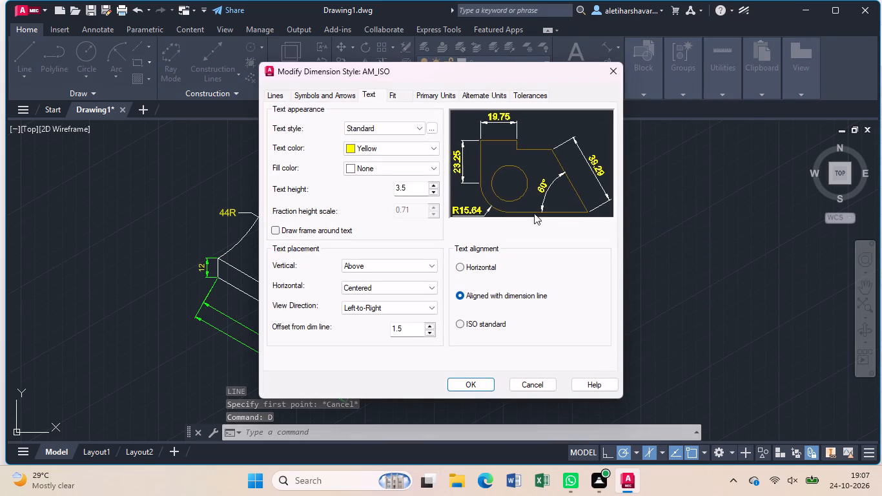
left_click(415, 189)
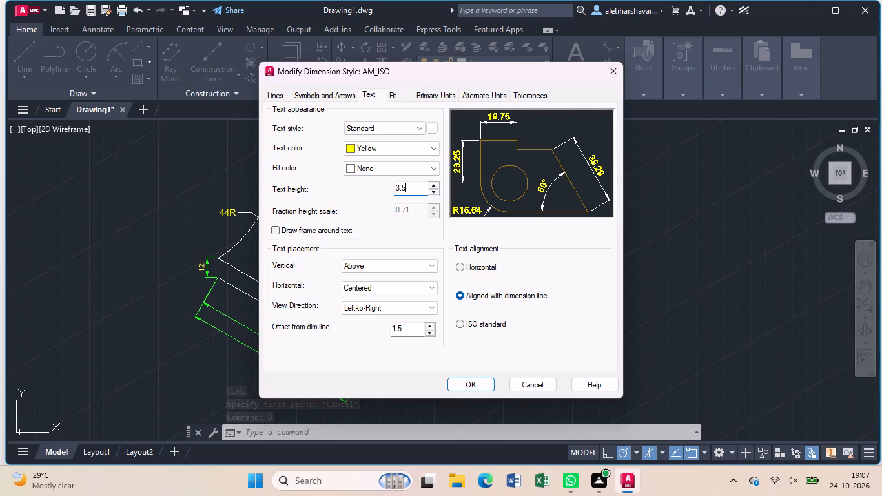
key("BackSpace")
key("BackSpace")
key("BackSpace")
key("BackSpace")
key("5")
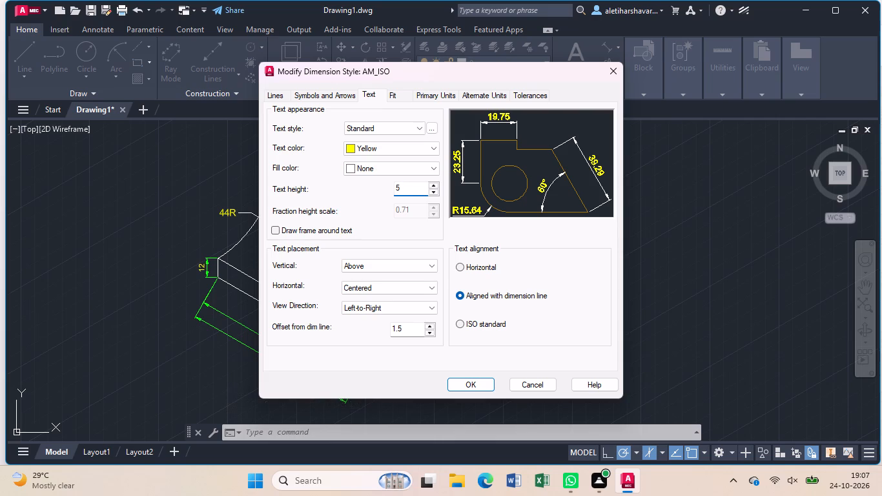
key("Return")
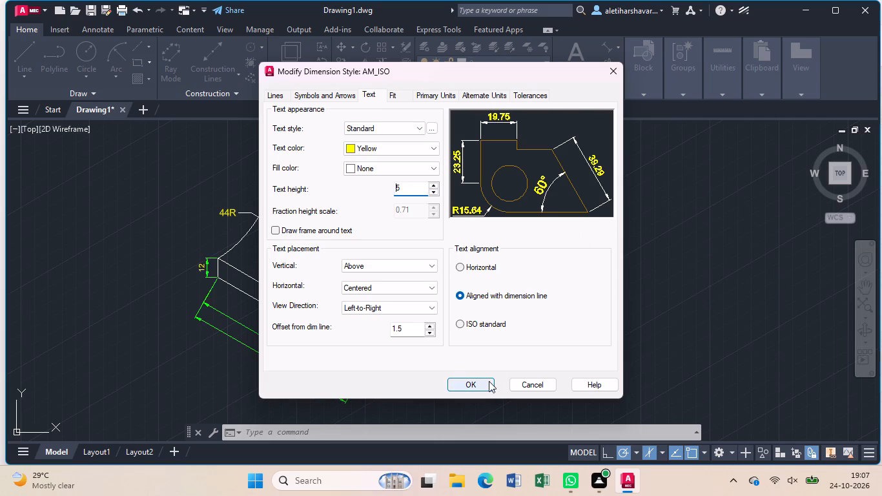
left_click(489, 381)
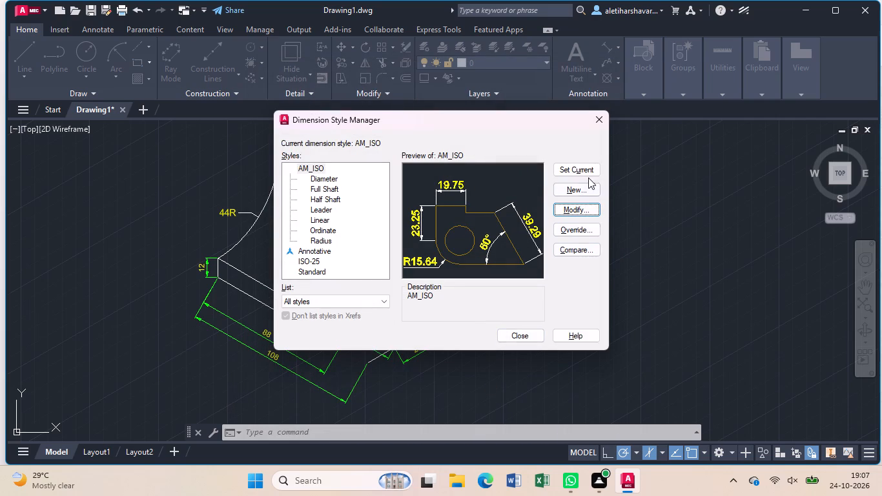
left_click(587, 167)
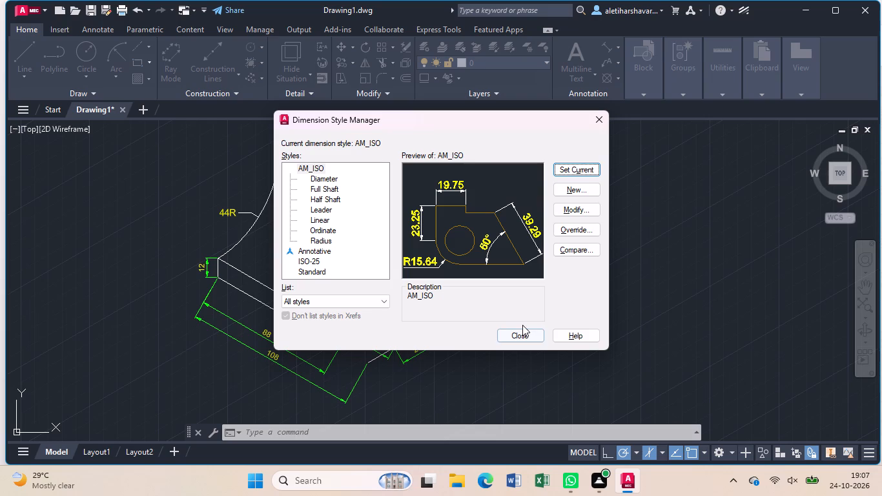
left_click(521, 332)
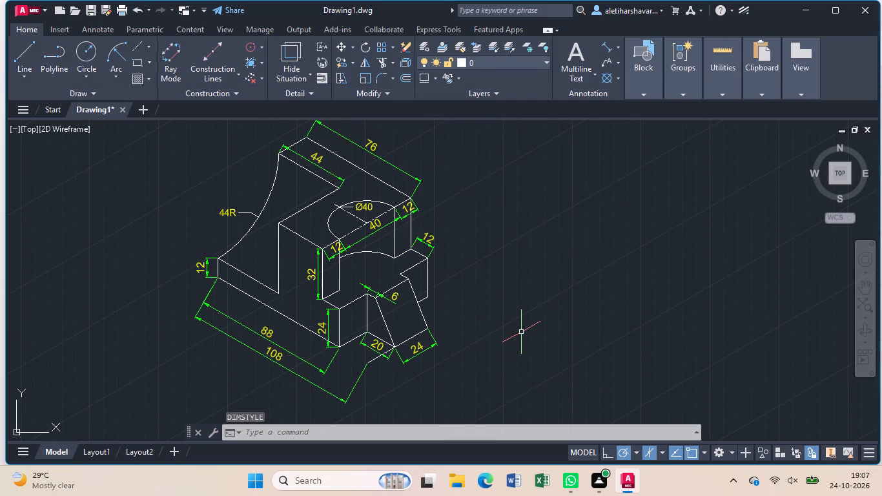
Draw a line along the 30° isometric direction from the raised block's inner back corner to slightly past the long upper rear edge.
middle_click_drag(521, 333, 560, 341)
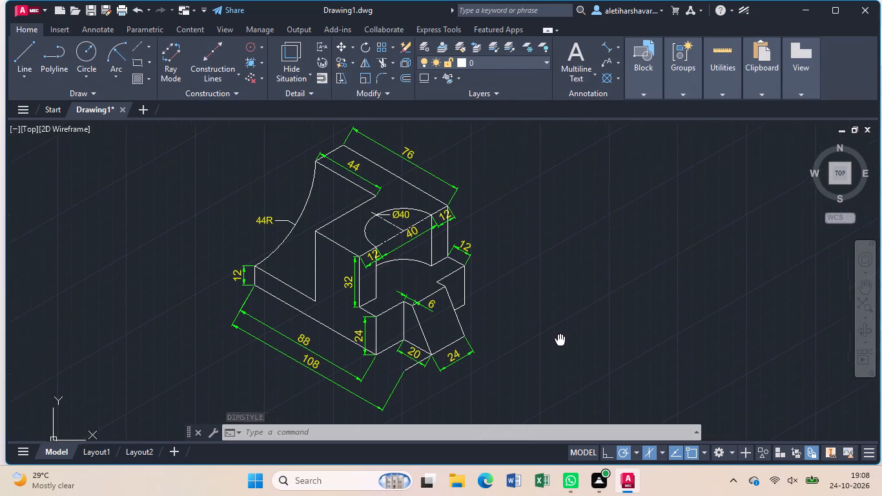
middle_click_drag(560, 341, 578, 342)
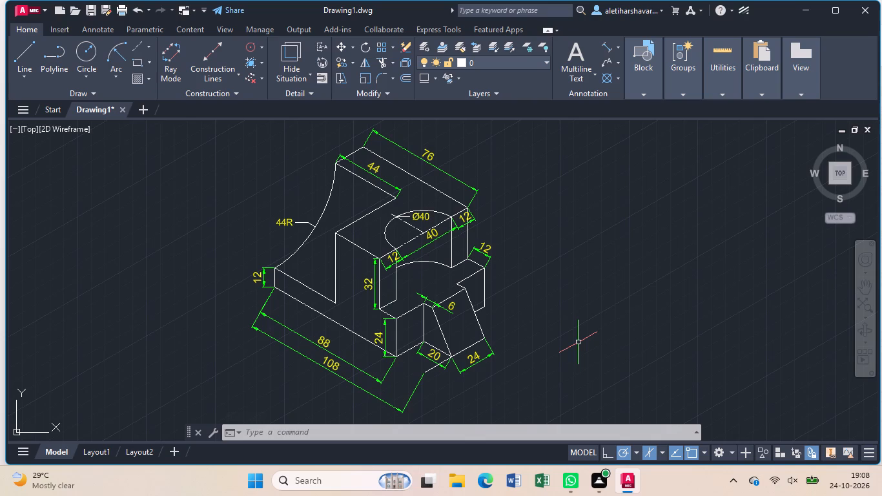
key("l")
key("Return")
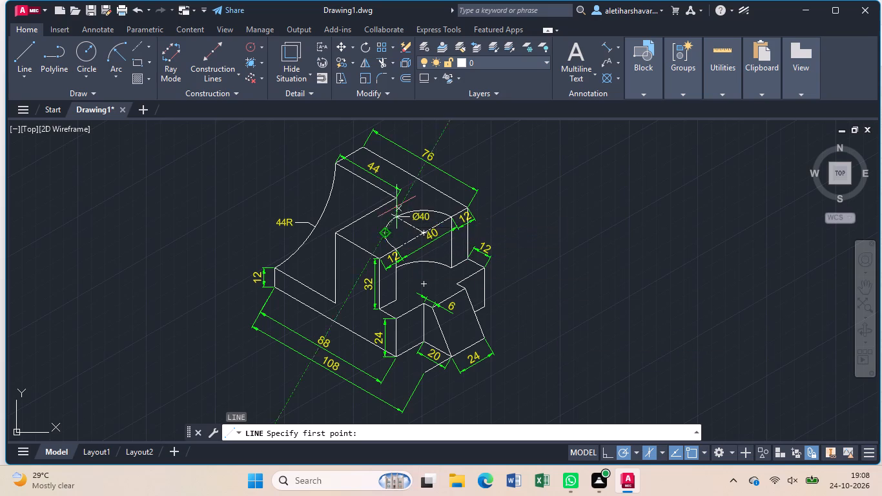
left_click(396, 200)
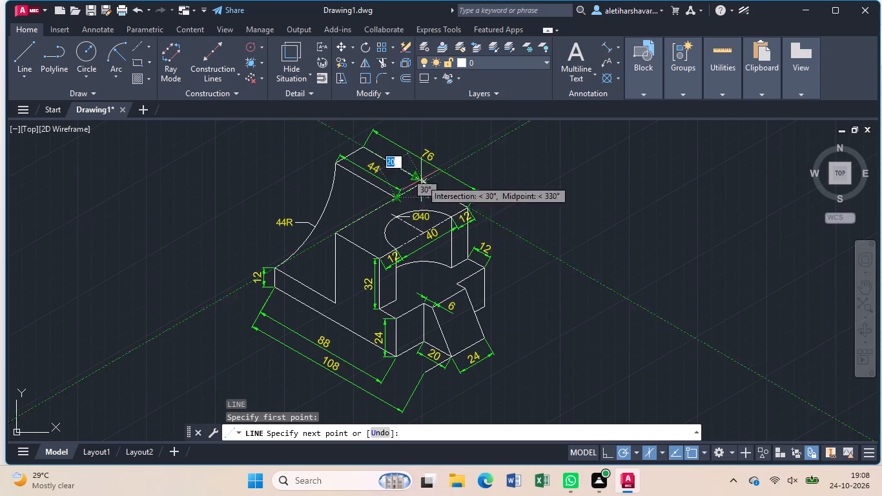
left_click(434, 178)
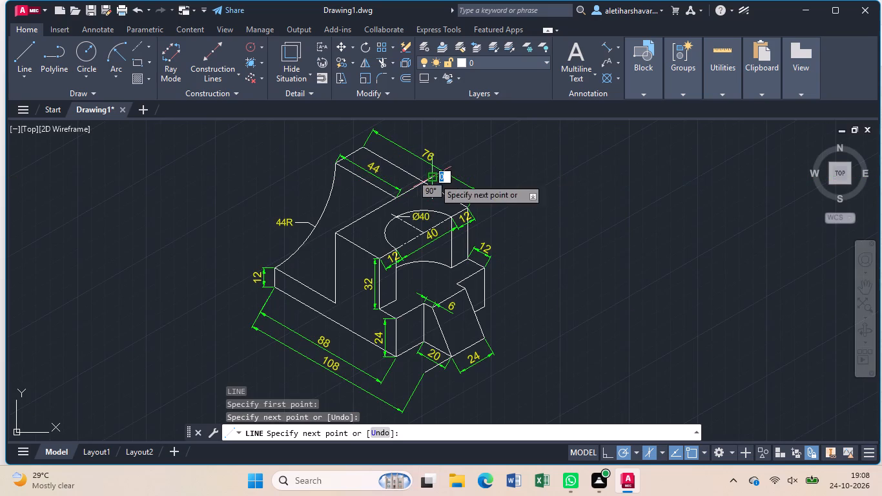
key("Escape")
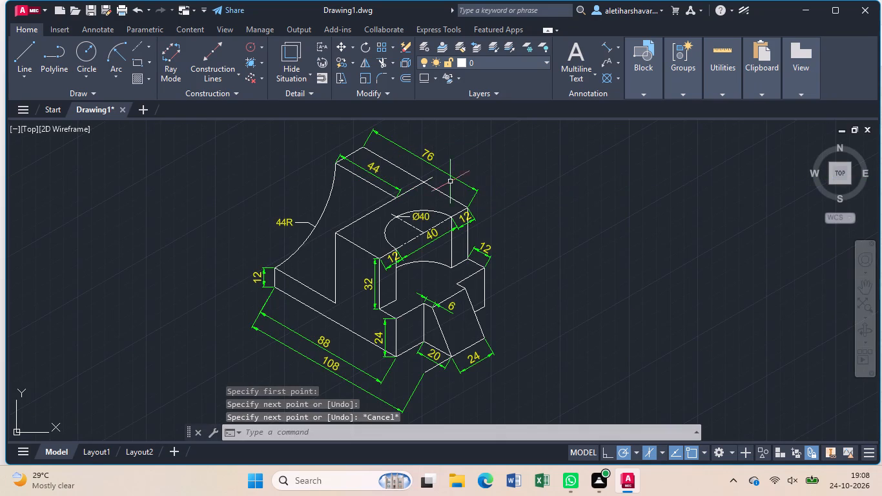
Delete the 44 dimension above the curved back's inner top edge and the 76 dimension along the upper rear edge.
left_click(389, 185)
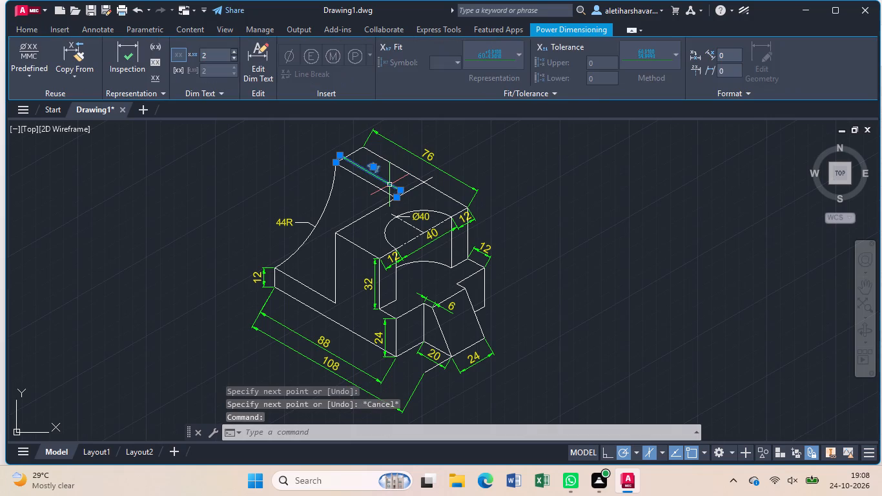
key("Delete")
left_click(432, 165)
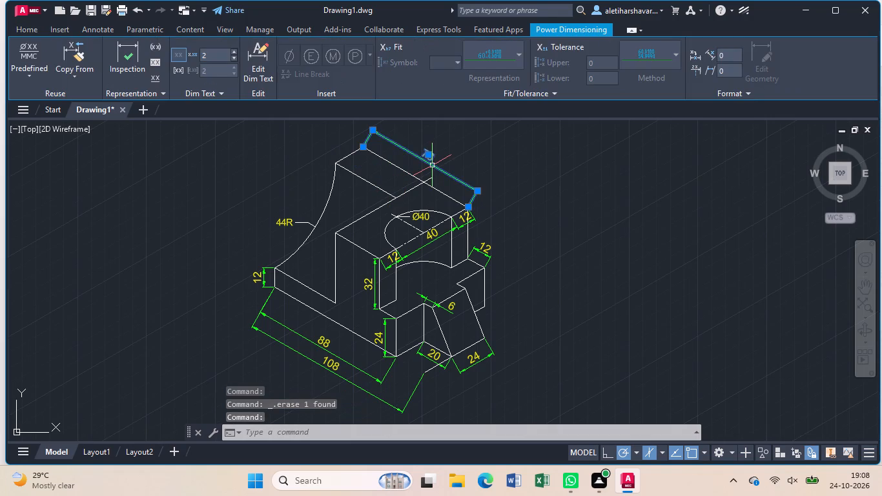
key("Delete")
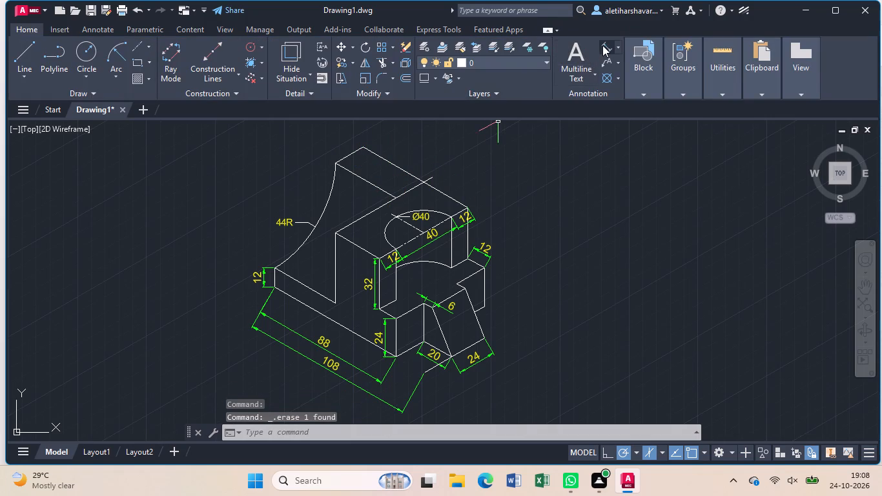
Add aligned dimensions to the two portions of the upper rear edge, split where the new line crosses it.
left_click(604, 45)
left_click(363, 142)
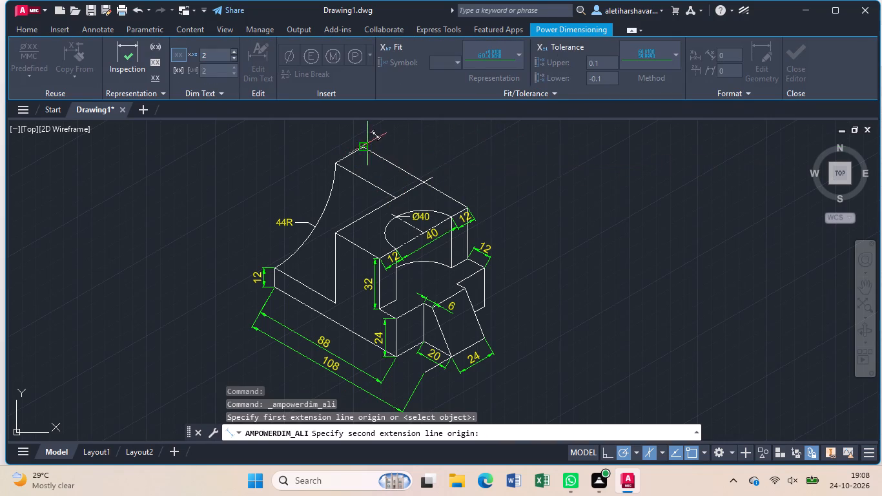
left_click(423, 181)
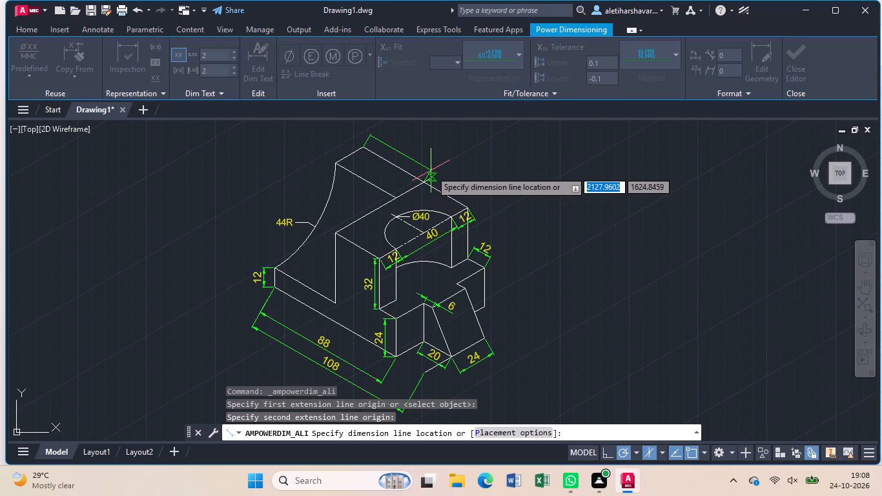
left_click(437, 172)
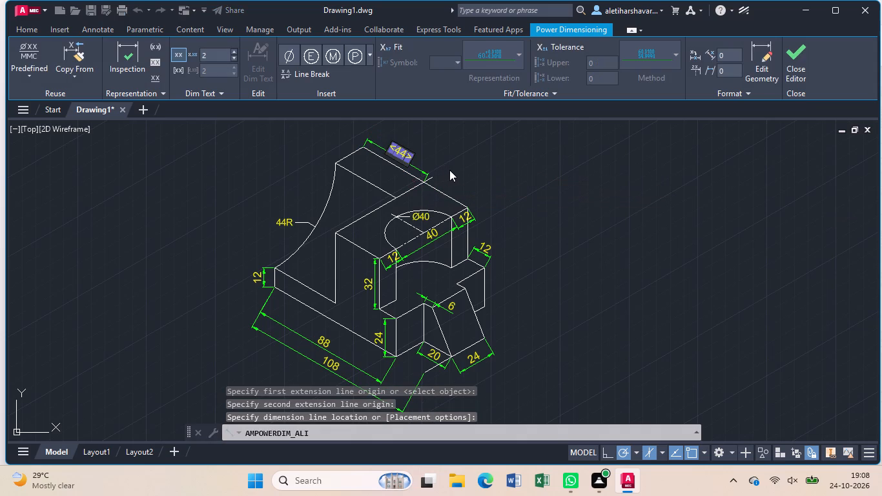
key("Return")
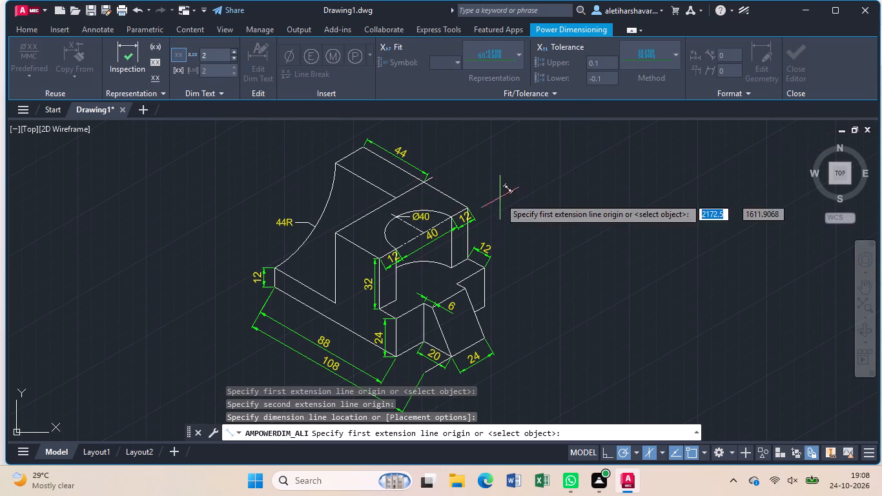
left_click(426, 184)
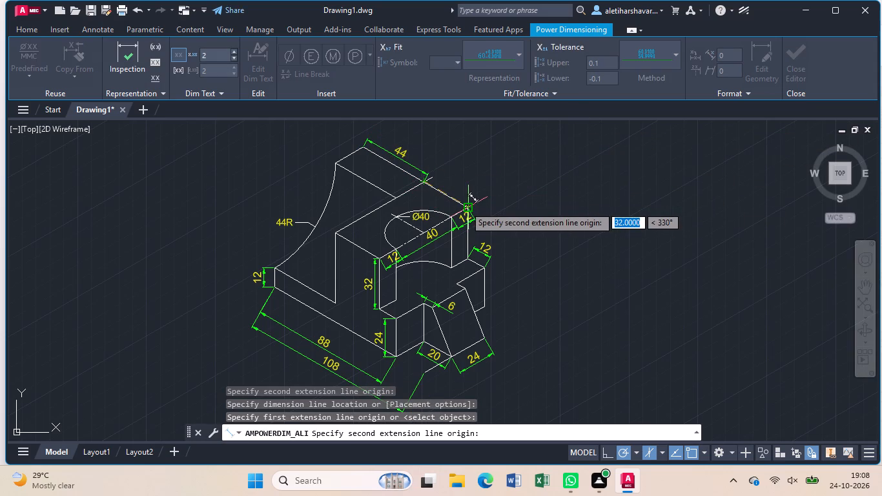
left_click(465, 206)
left_click(467, 198)
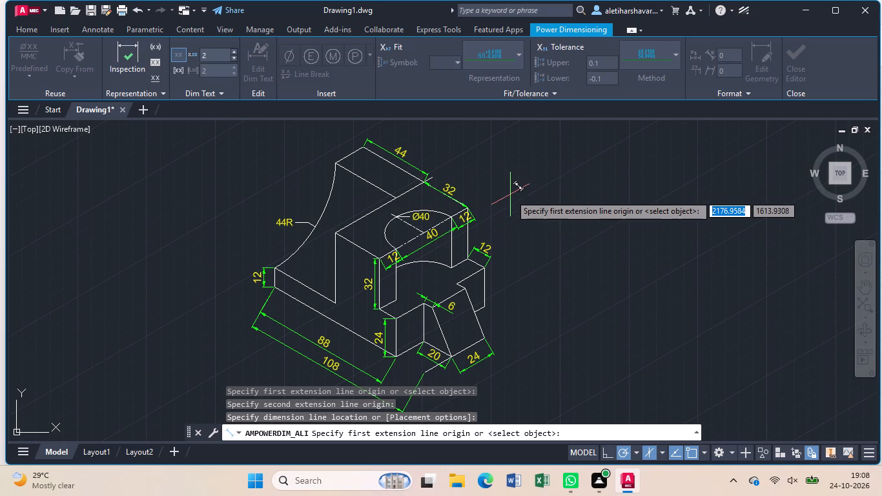
key("Escape")
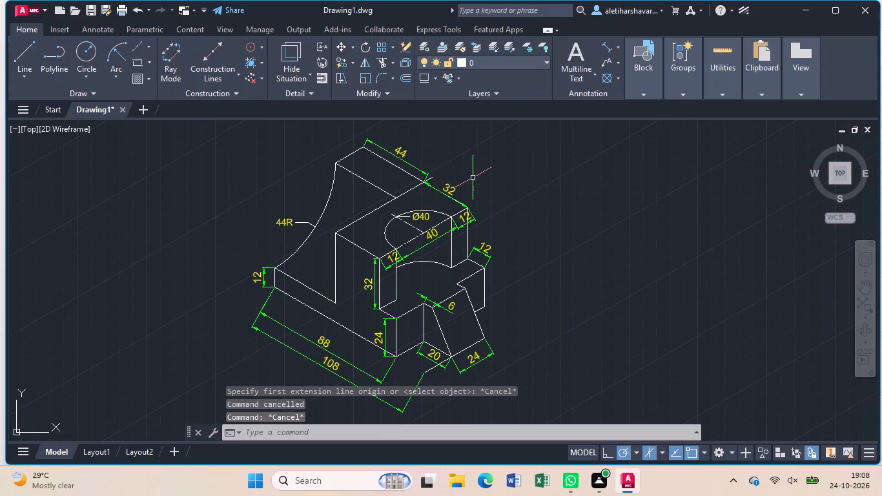
Move the 32 dimension outward from the upper rear edge, roughly in line with the adjoining 44 dimension.
left_click(456, 199)
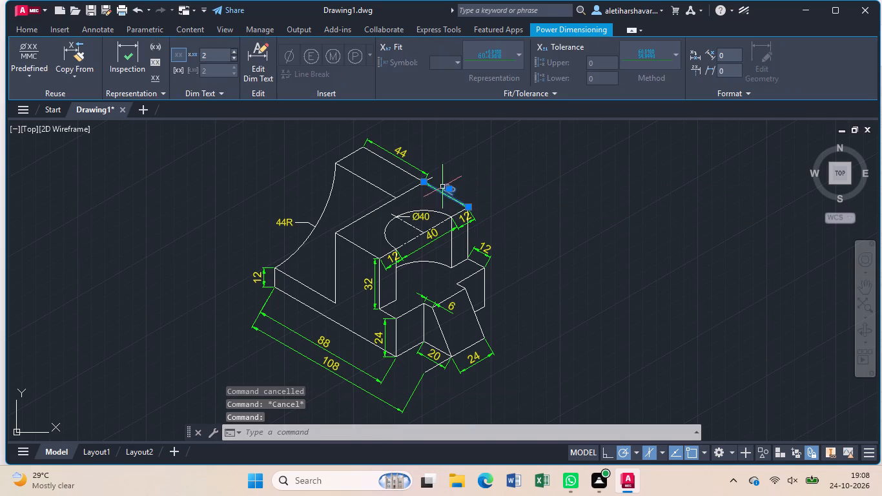
left_click(449, 189)
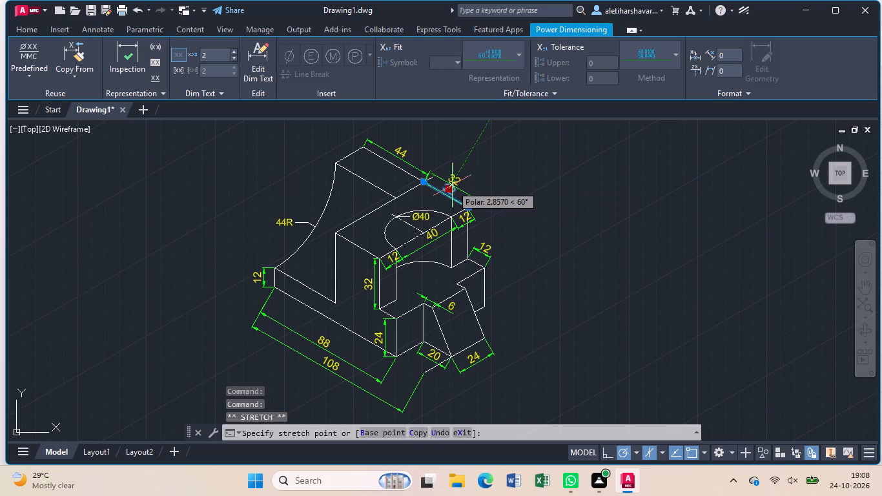
left_click(452, 186)
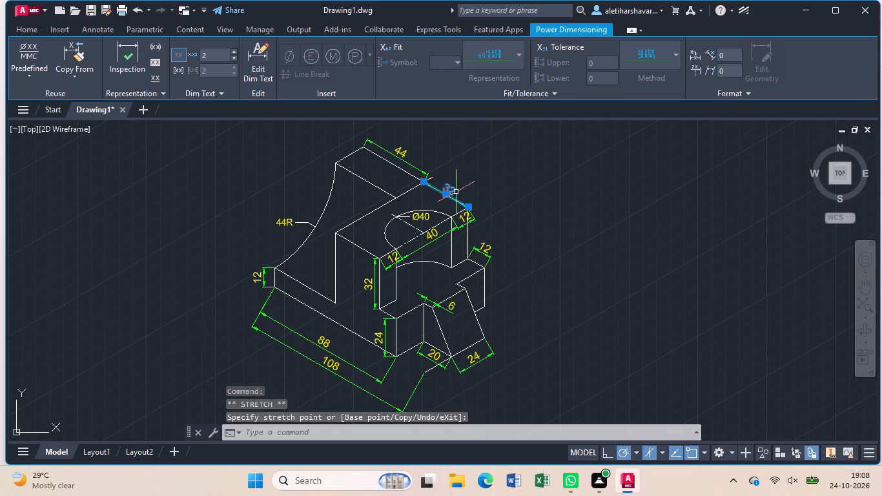
scroll(447, 197, "up", 2)
left_click(442, 189)
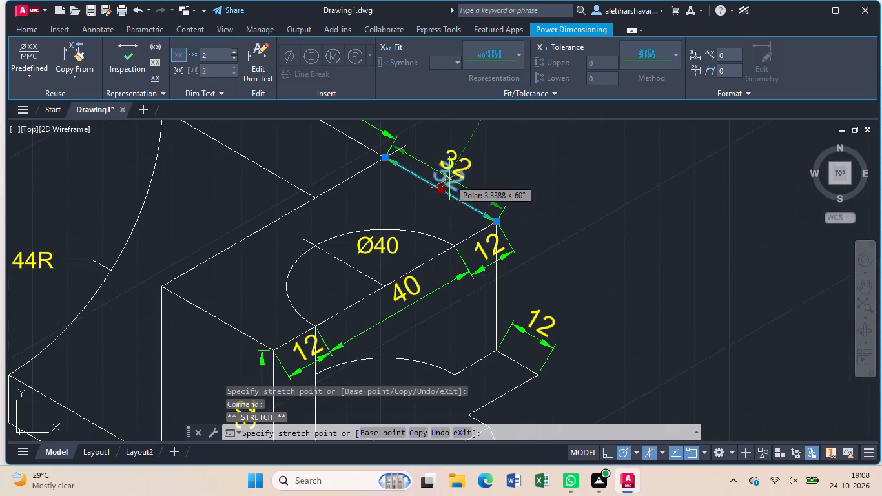
left_click(453, 172)
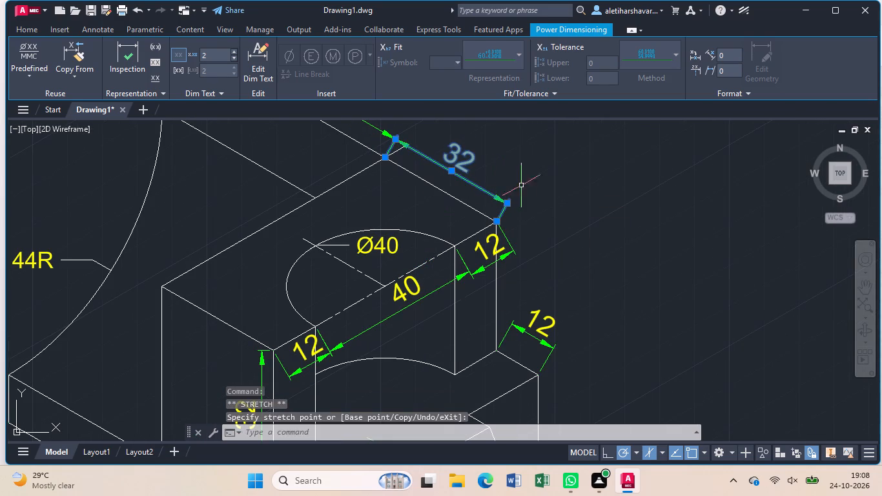
key("Escape")
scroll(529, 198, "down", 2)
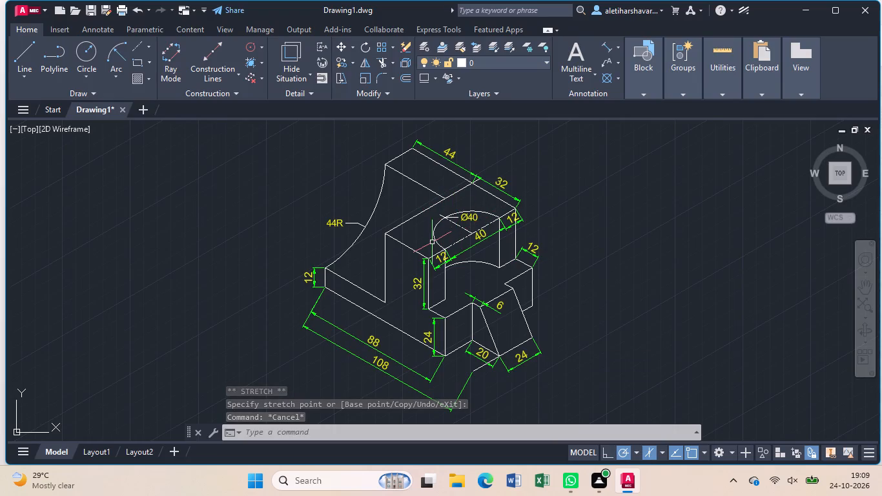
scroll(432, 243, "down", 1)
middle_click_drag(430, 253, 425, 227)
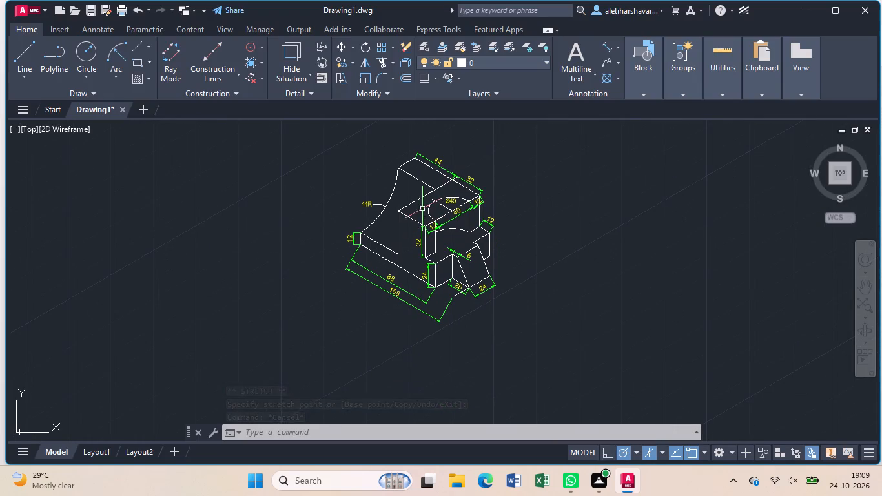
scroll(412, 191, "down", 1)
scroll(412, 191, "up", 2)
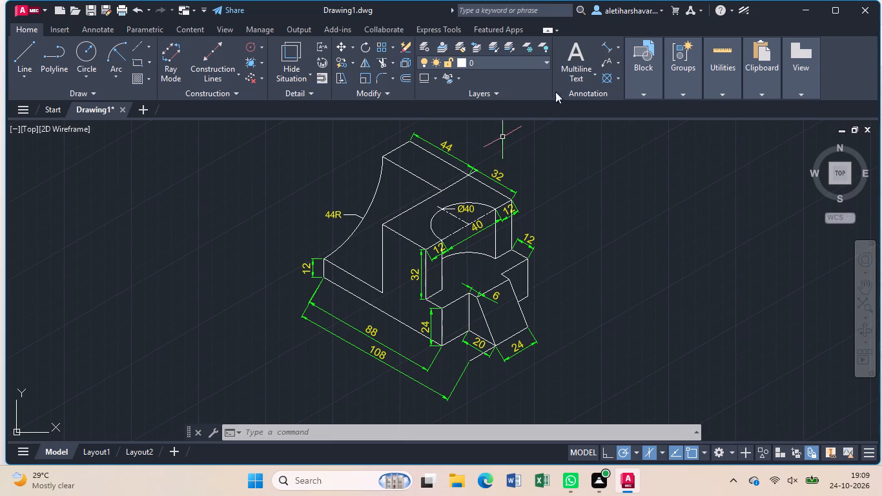
Add an aligned dimension to the short top edge of the curved back, placed just outside the edge.
left_click(608, 45)
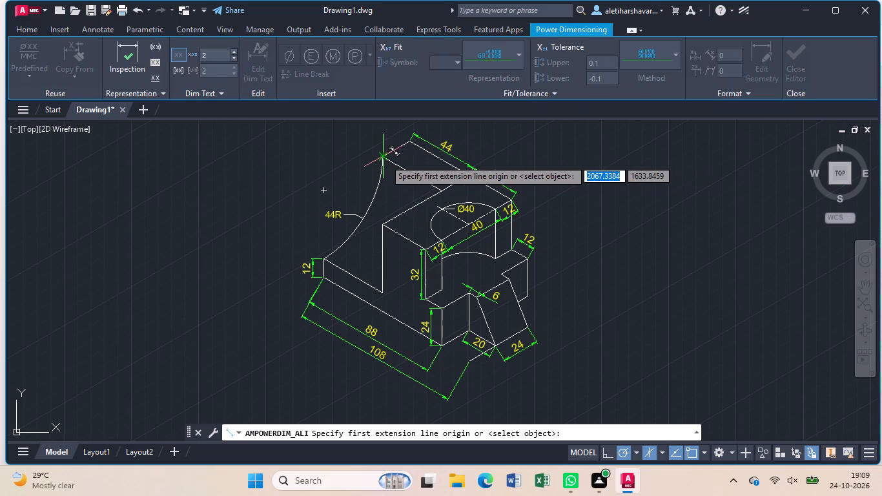
left_click(385, 160)
left_click(411, 138)
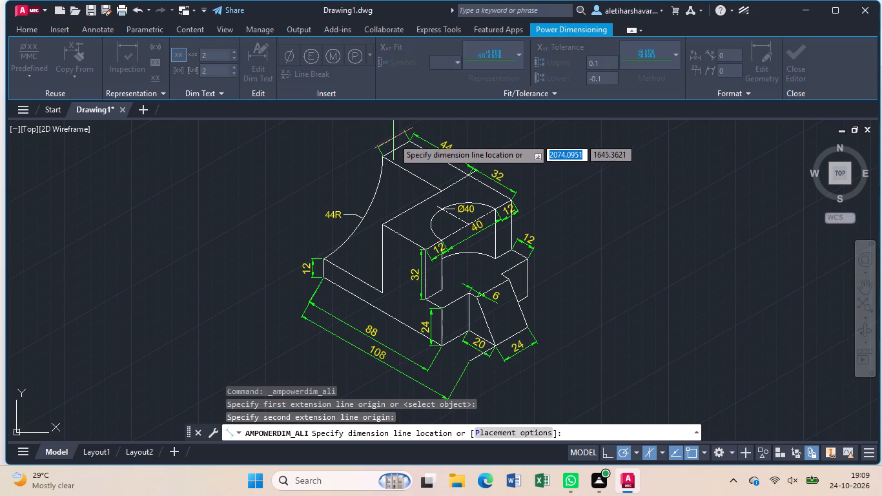
left_click(393, 138)
key("Return")
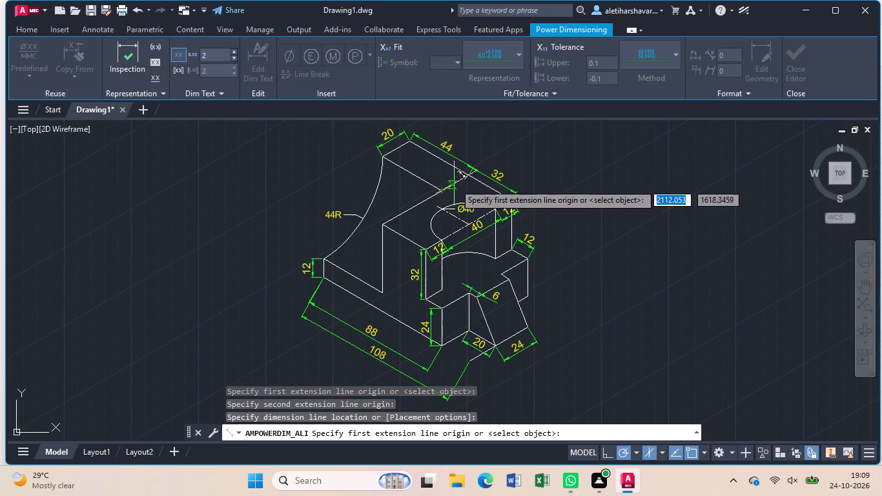
key("Escape")
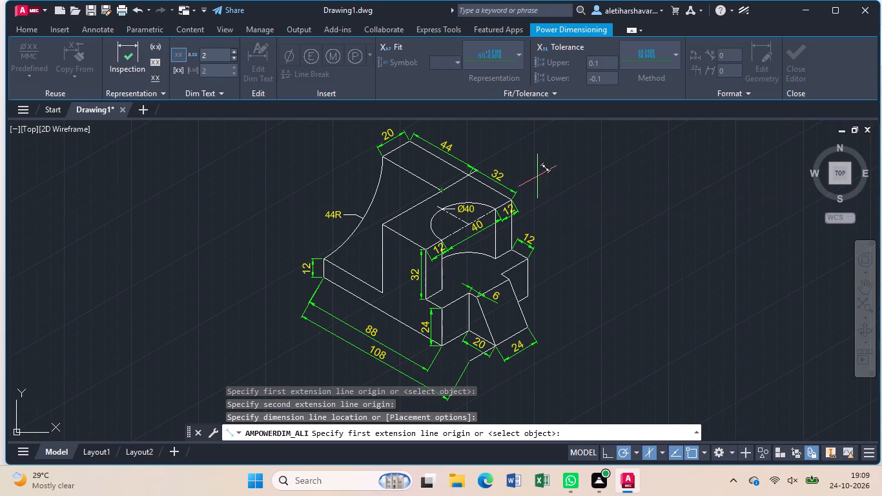
Trim away the temporary isometric line beyond the upper rear edge and between that edge and the raised block's inner back corner.
type("tr")
key("Return")
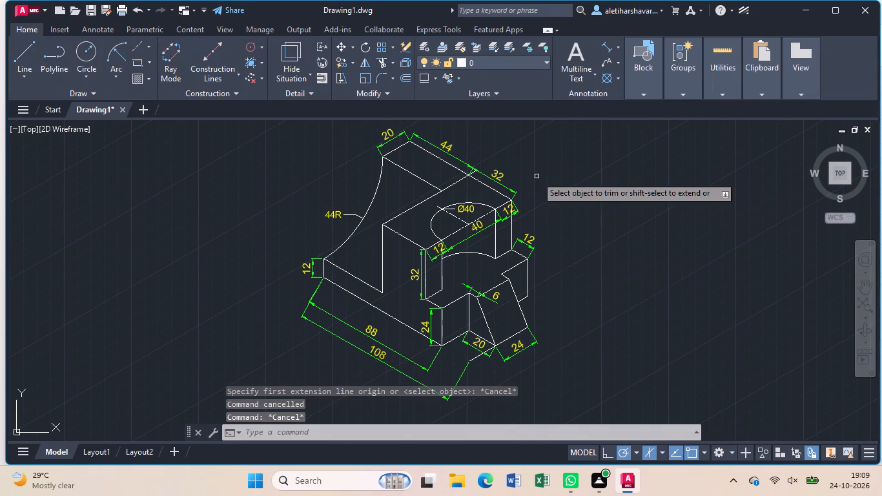
scroll(474, 172, "up", 2)
left_click(468, 171)
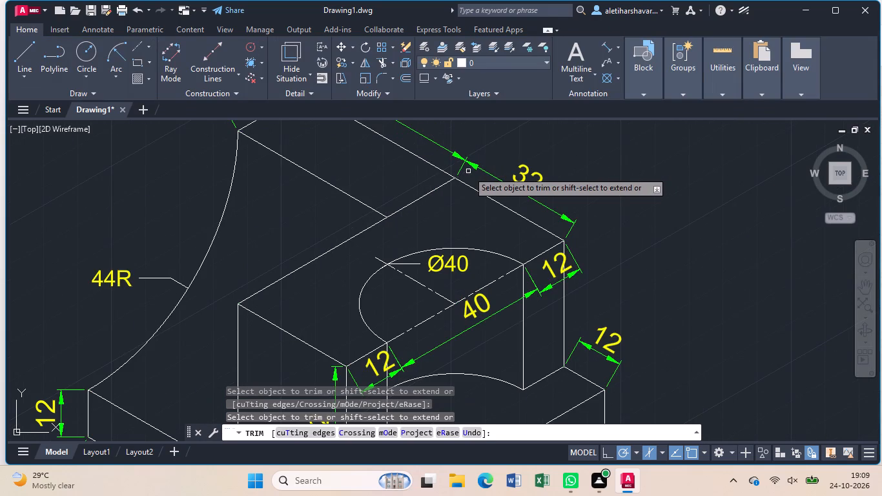
left_click(446, 184)
scroll(444, 184, "down", 2)
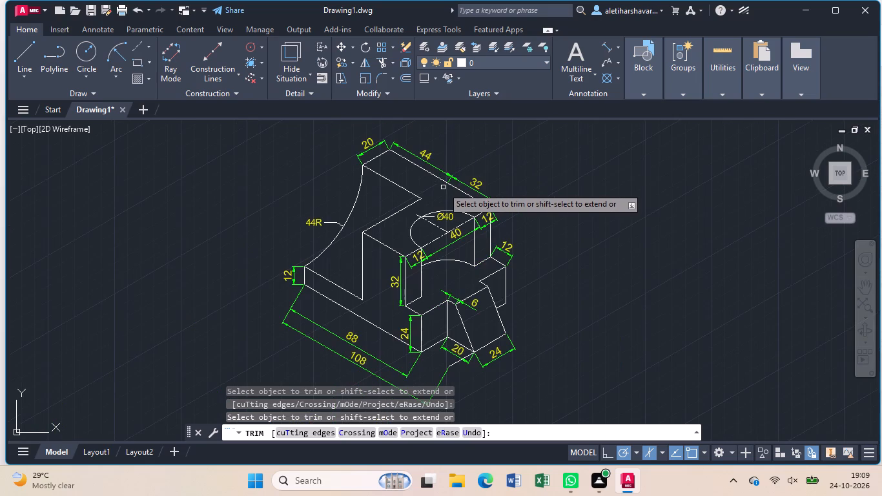
key("Escape")
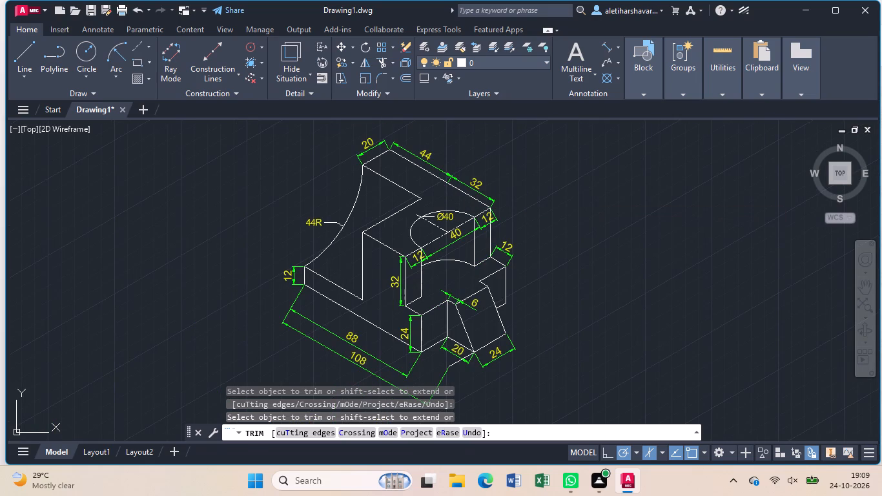
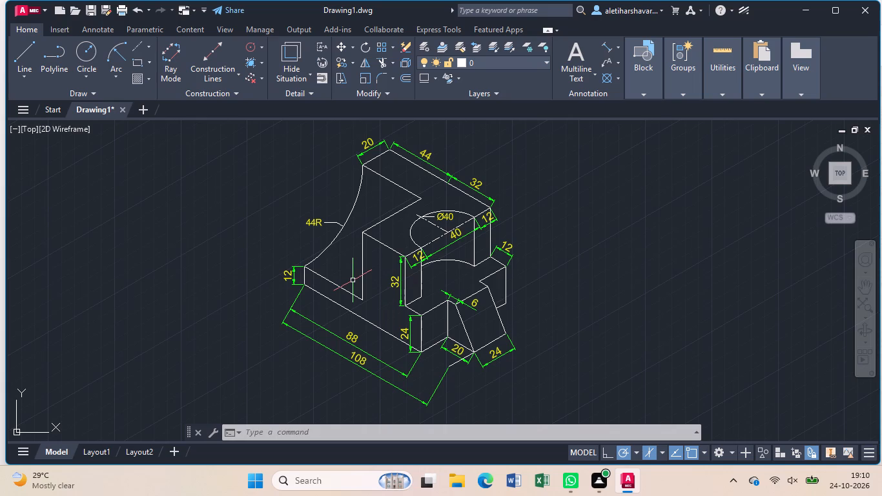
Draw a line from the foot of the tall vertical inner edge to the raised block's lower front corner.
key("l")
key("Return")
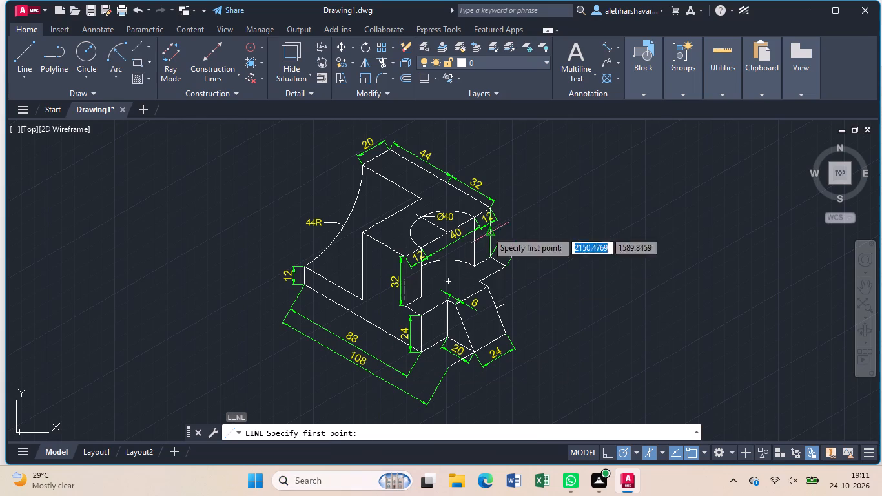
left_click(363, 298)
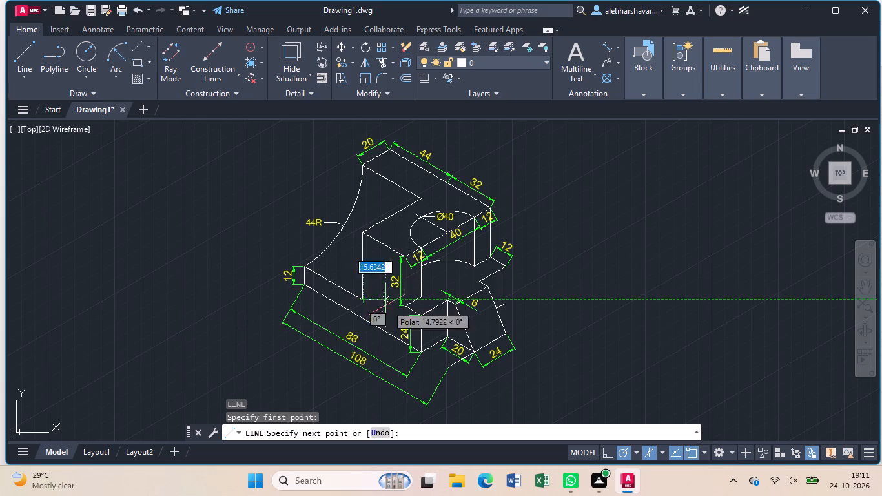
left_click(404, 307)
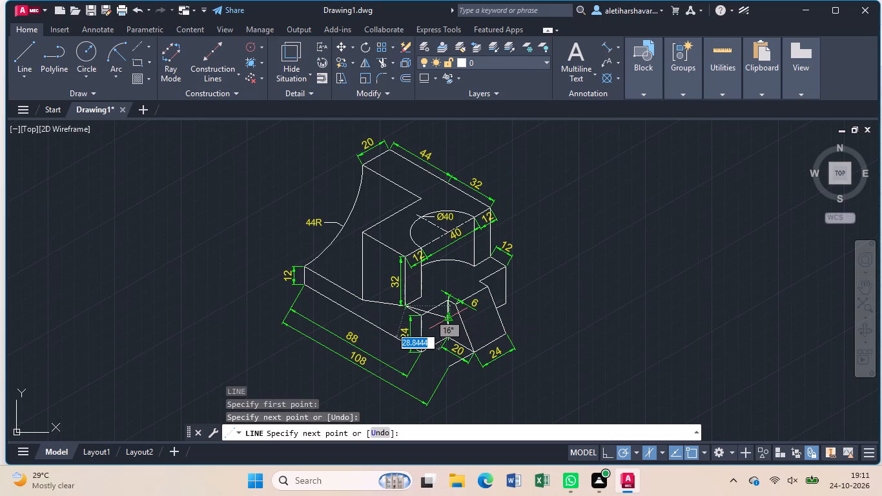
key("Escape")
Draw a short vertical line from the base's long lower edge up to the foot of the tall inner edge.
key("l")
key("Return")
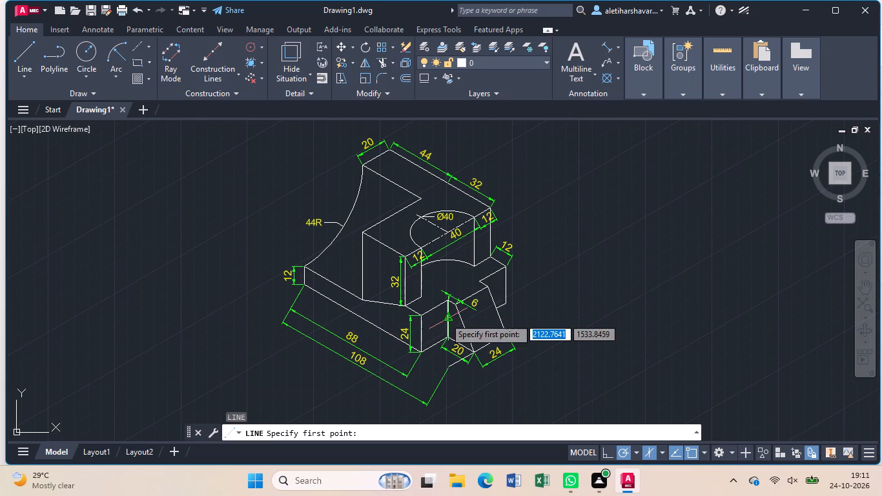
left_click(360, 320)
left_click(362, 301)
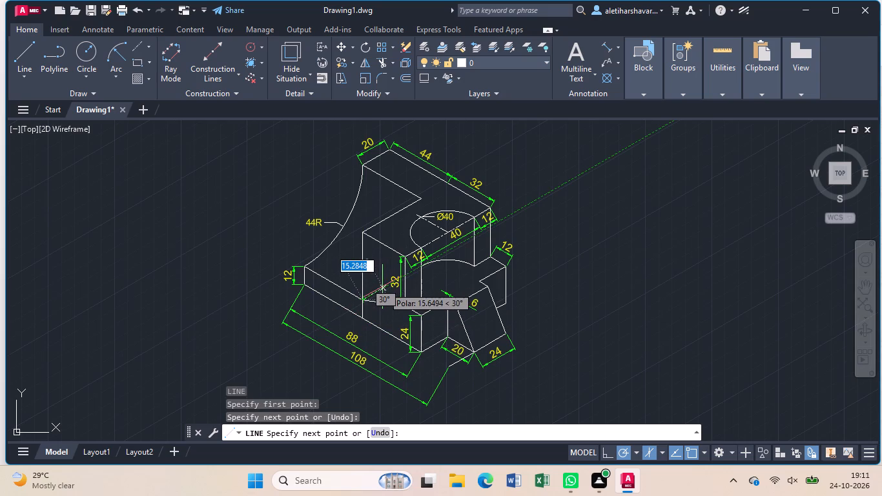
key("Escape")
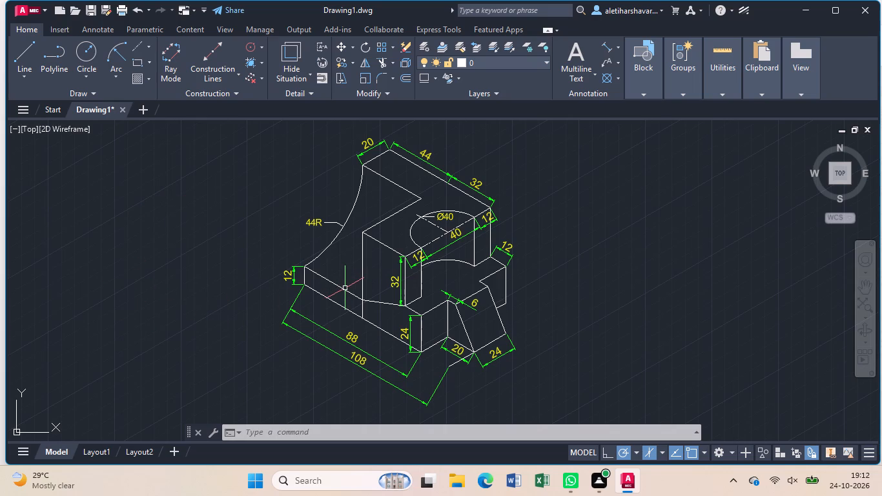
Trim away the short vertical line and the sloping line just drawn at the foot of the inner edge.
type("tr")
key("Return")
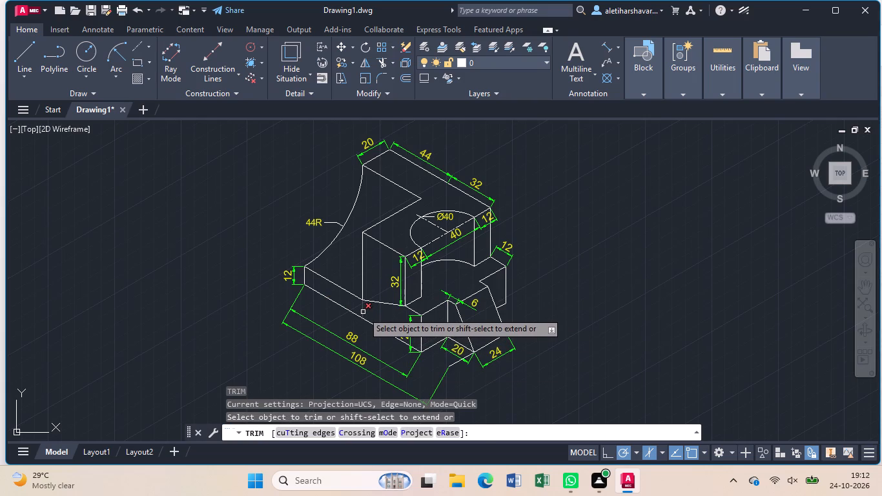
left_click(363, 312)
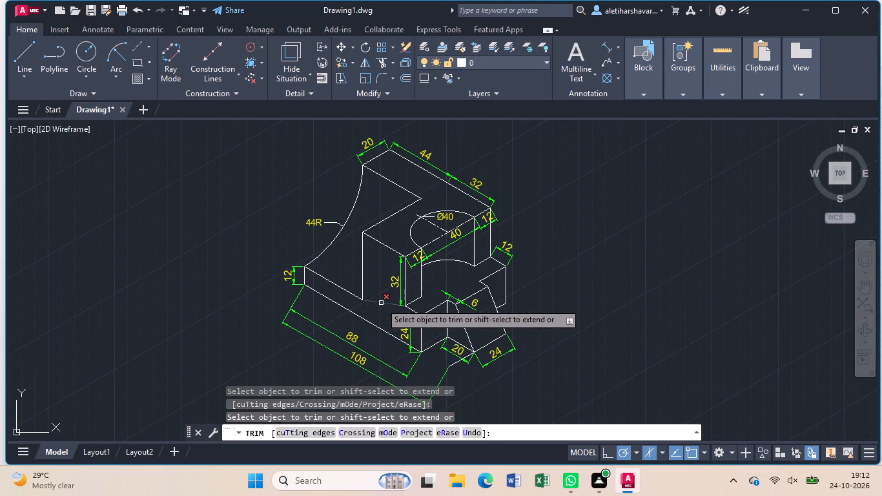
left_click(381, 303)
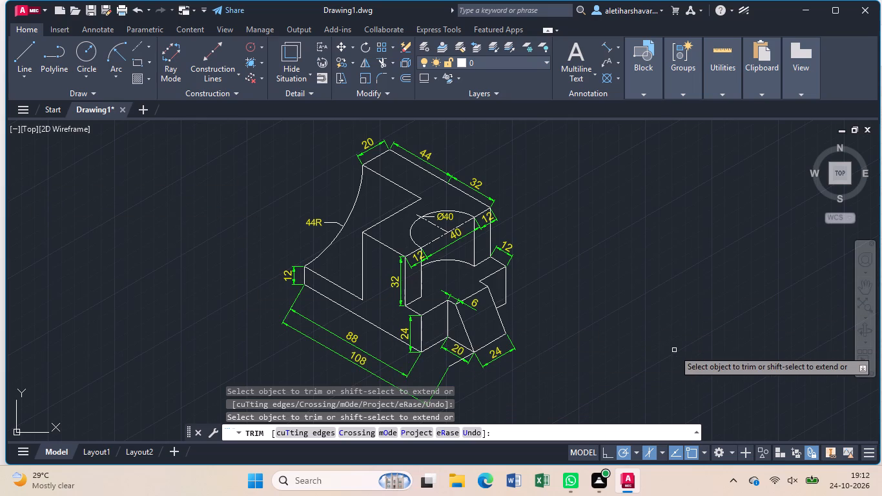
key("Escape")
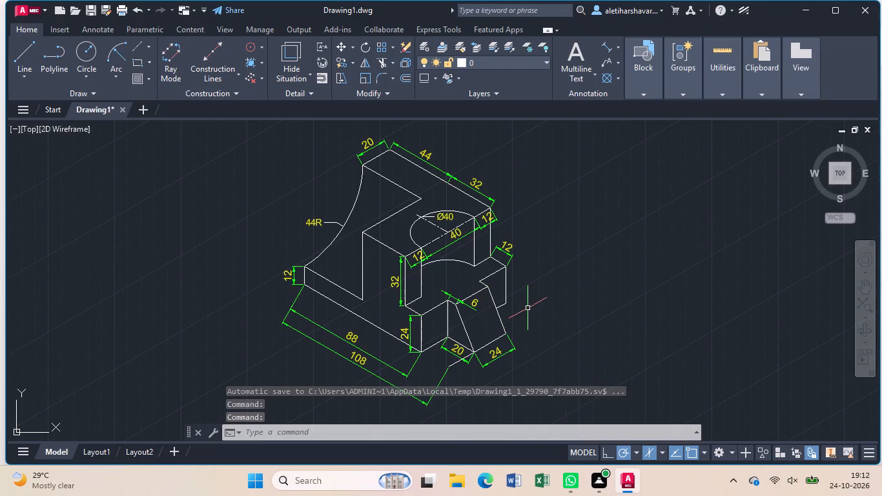
Save the drawing in Documents under the file name Bearing Support with Curved Back.
key("ctrl+s")
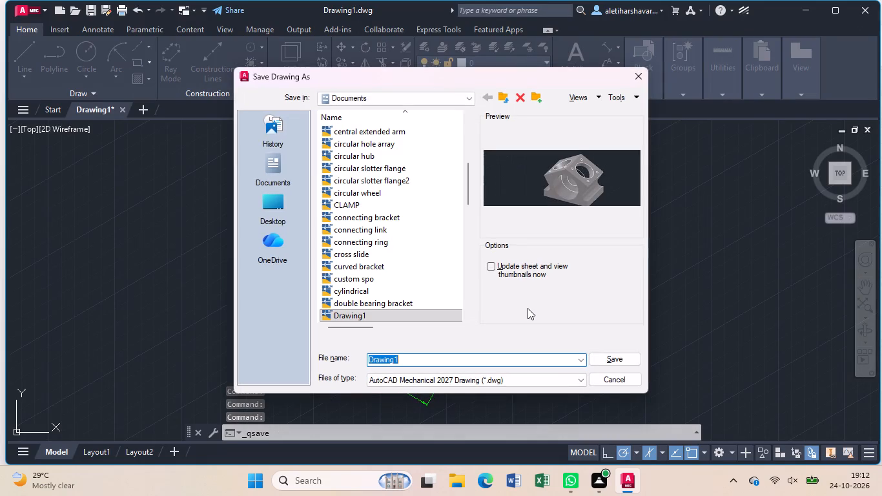
left_click(561, 359)
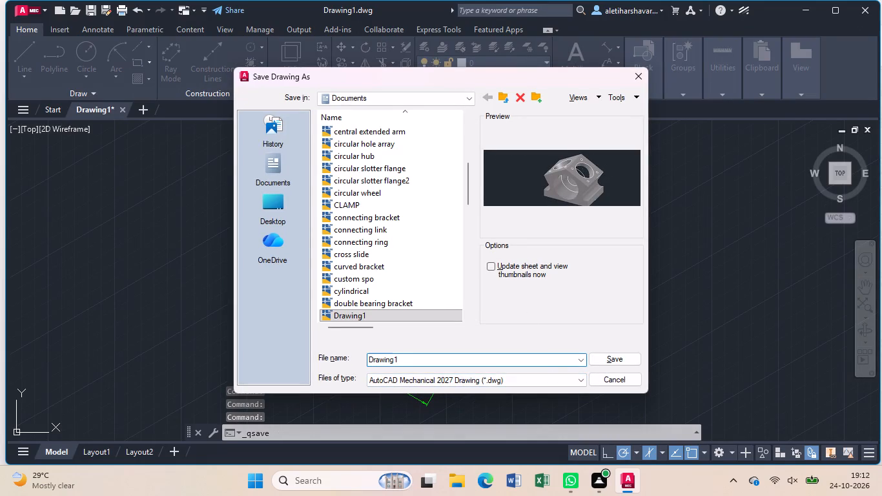
key("BackSpace")
key("BackSpace")
key("BackSpace")
key("BackSpace")
key("BackSpace")
key("BackSpace")
key("BackSpace")
key("BackSpace")
key("BackSpace")
key("BackSpace")
key("BackSpace")
key("BackSpace")
key("BackSpace")
key("BackSpace")
key("BackSpace")
key("BackSpace")
key("BackSpace")
key("BackSpace")
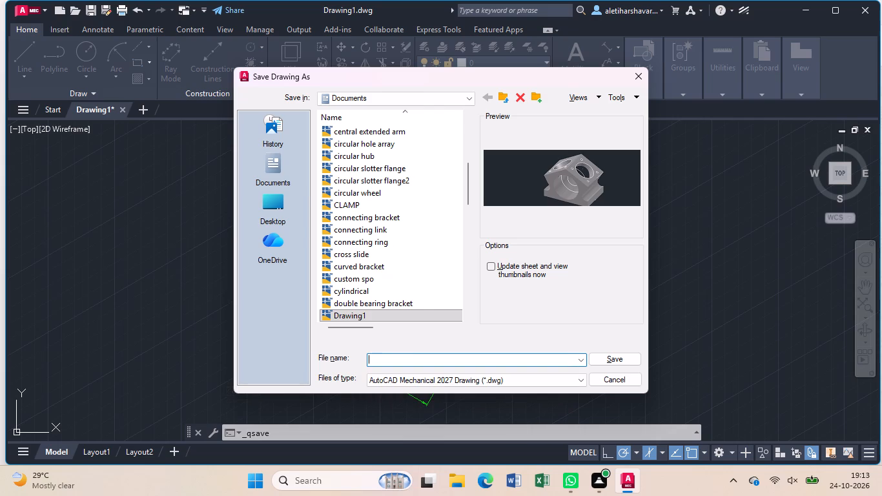
key("ctrl+v")
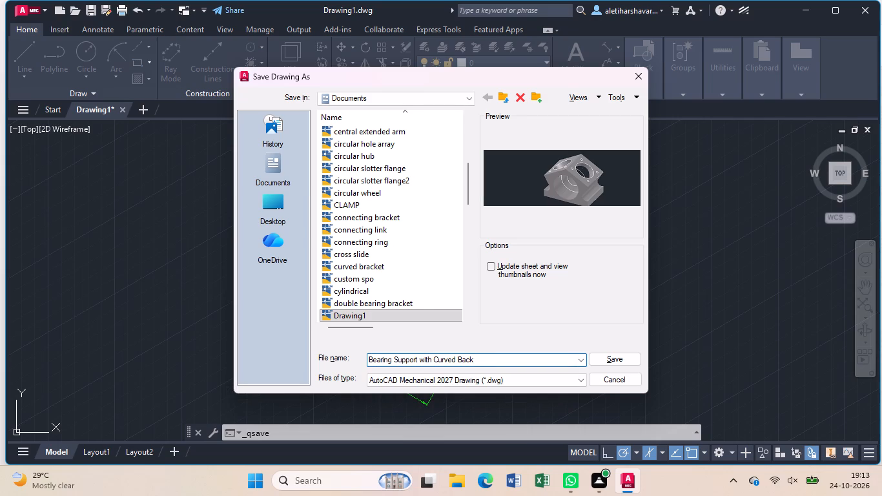
left_click(620, 360)
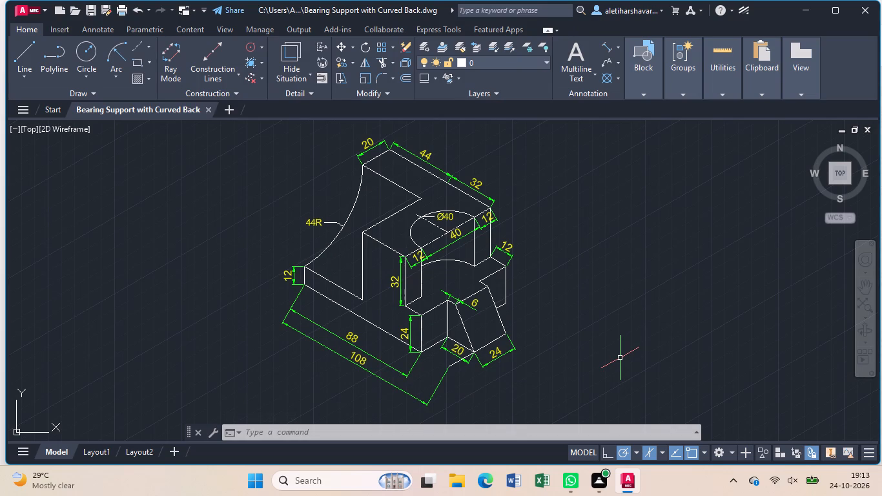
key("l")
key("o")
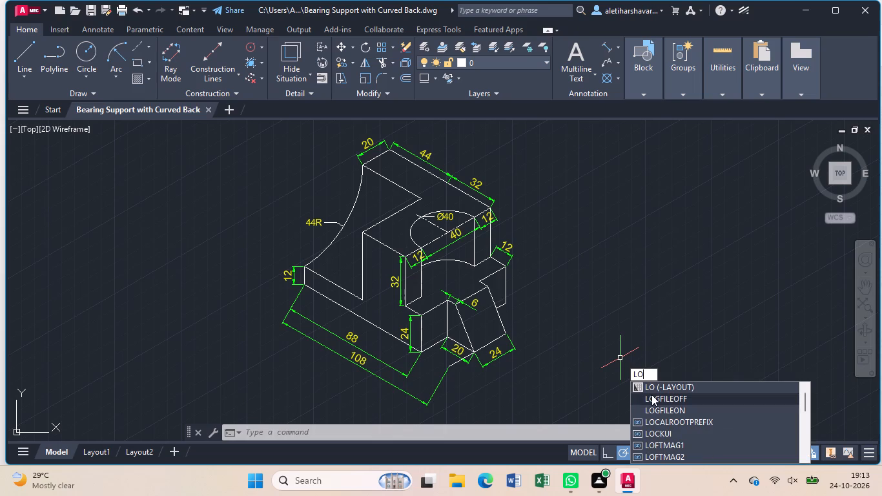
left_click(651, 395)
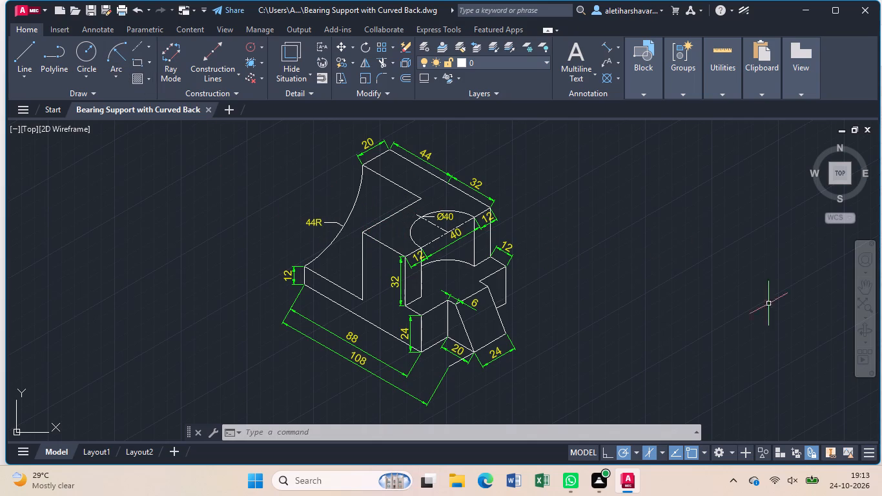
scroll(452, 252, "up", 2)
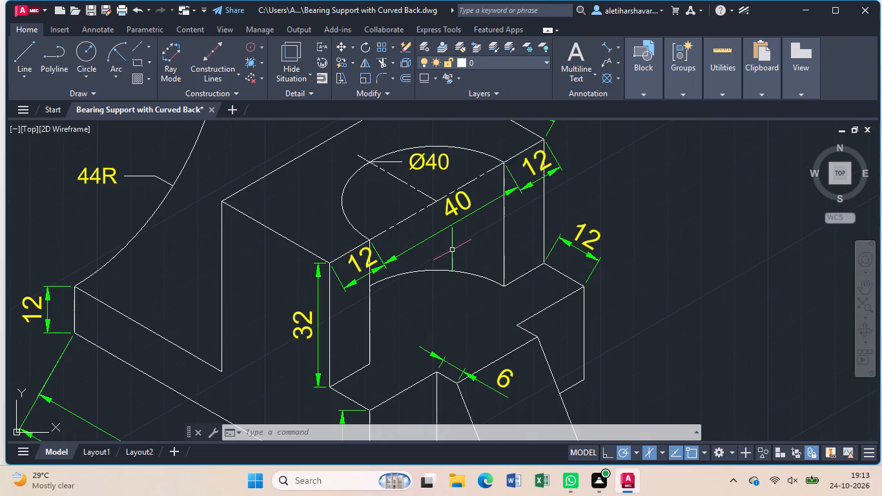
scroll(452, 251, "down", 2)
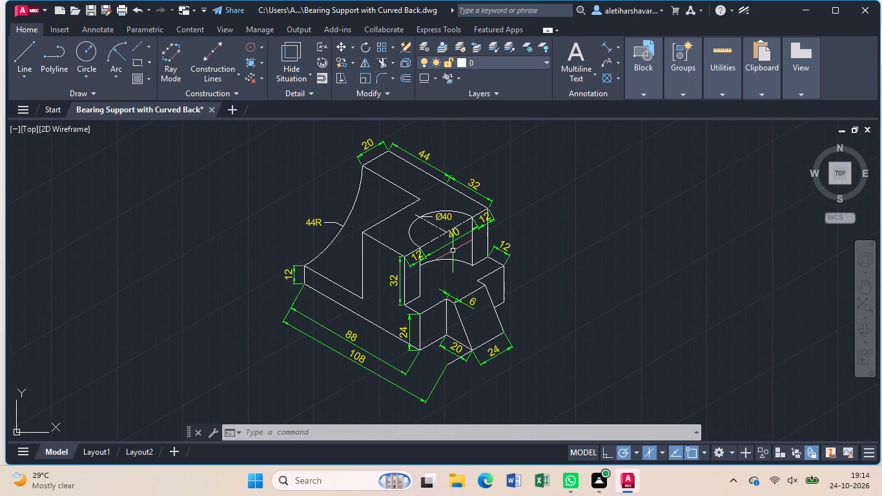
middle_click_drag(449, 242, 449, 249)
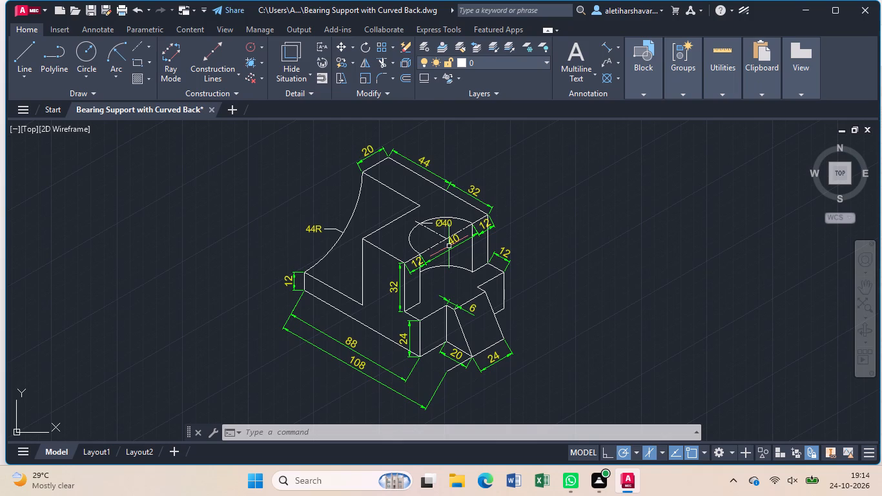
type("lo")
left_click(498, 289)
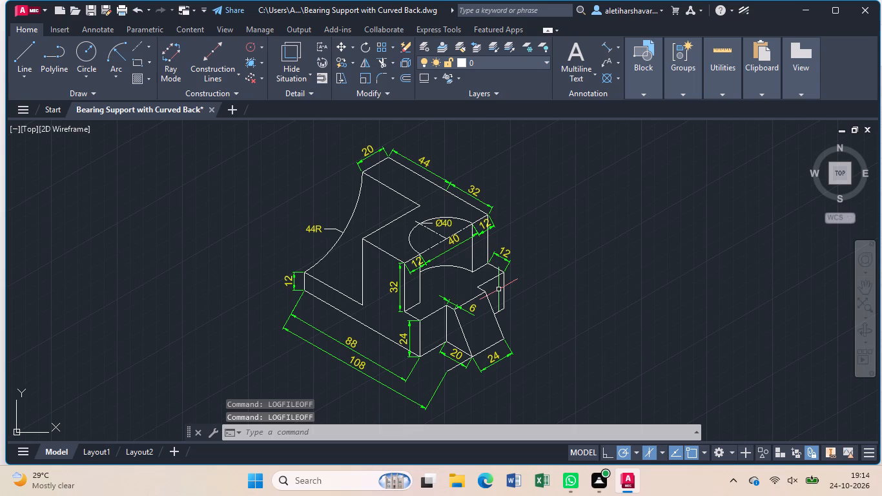
Set up a plot with the DWG To PDF.pc3 plotter, landscape orientation and the plot centred on the paper.
type("pl")
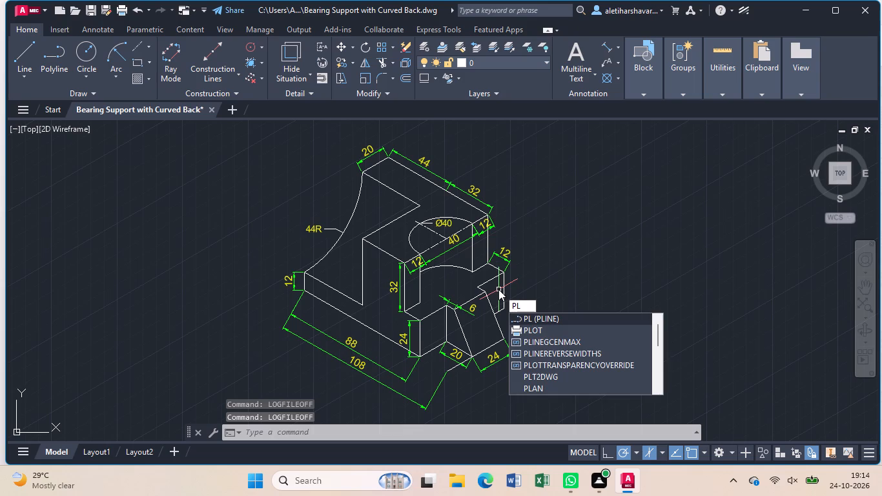
left_click(523, 326)
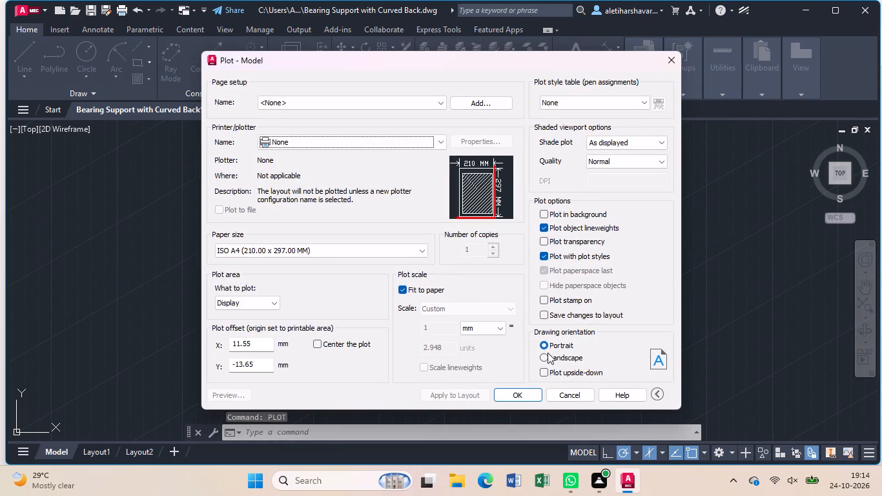
left_click(546, 356)
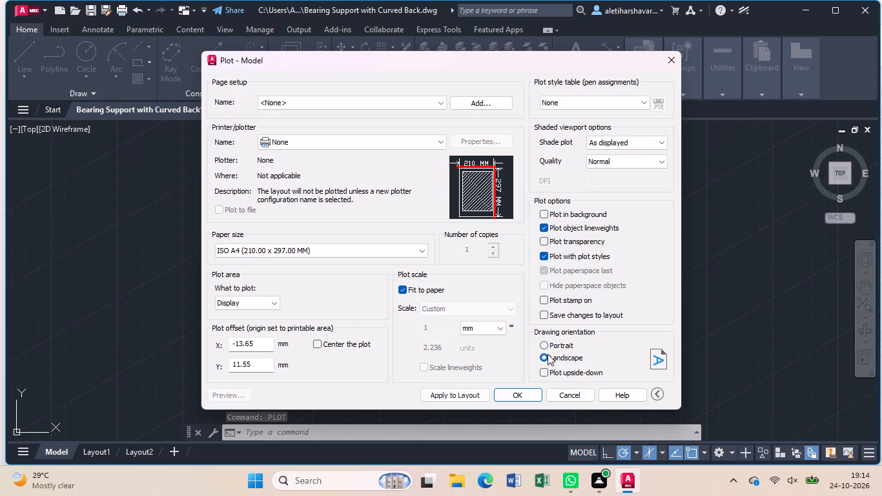
left_click(316, 344)
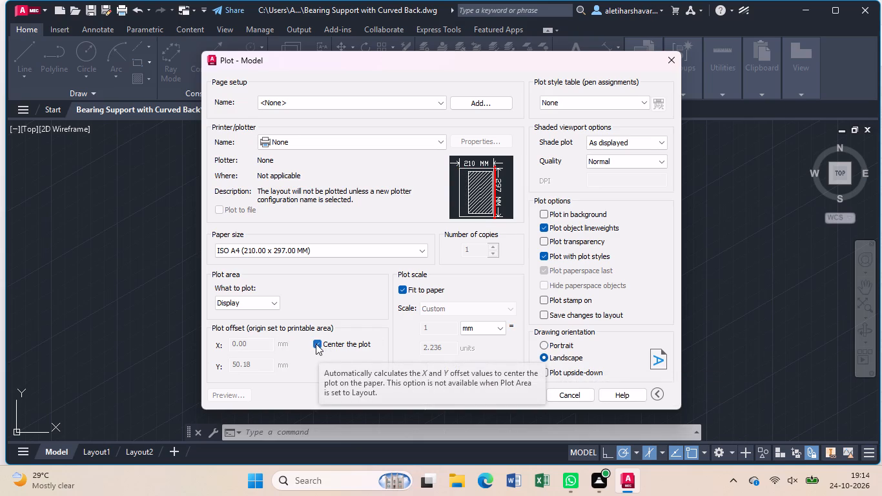
left_click(442, 142)
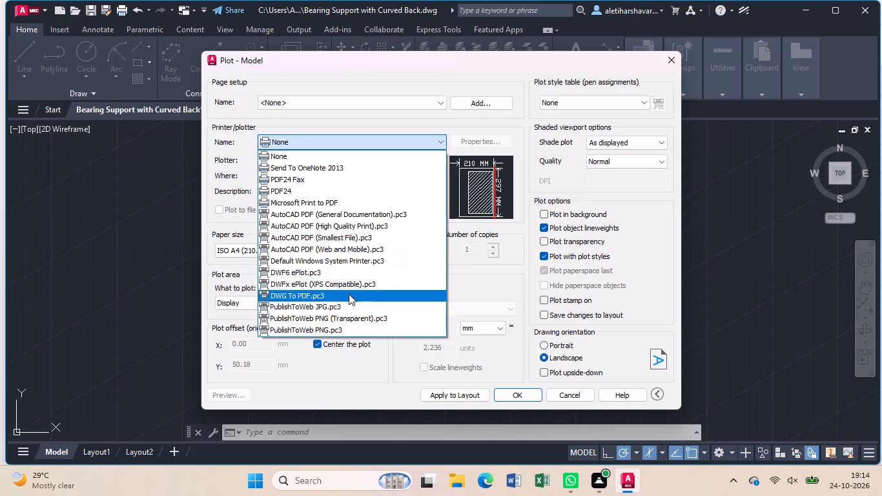
left_click(349, 294)
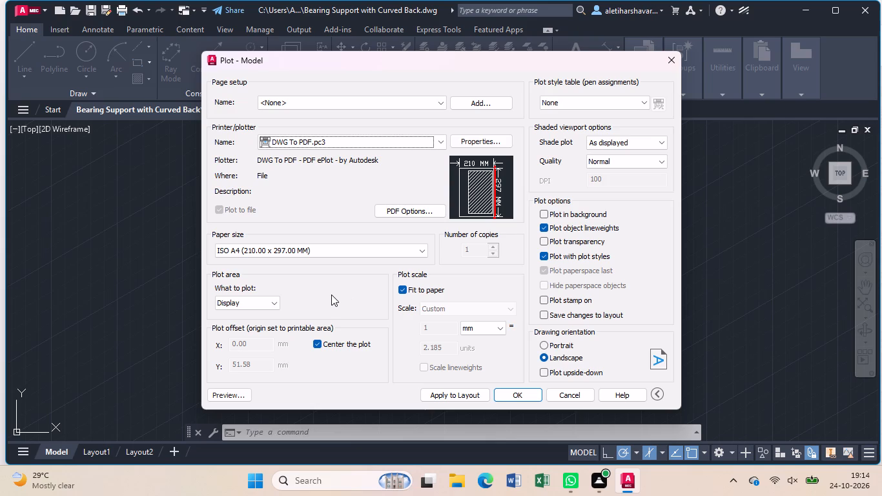
Set the plot area to a window enclosing the whole bearing support and all its dimensions.
left_click(274, 302)
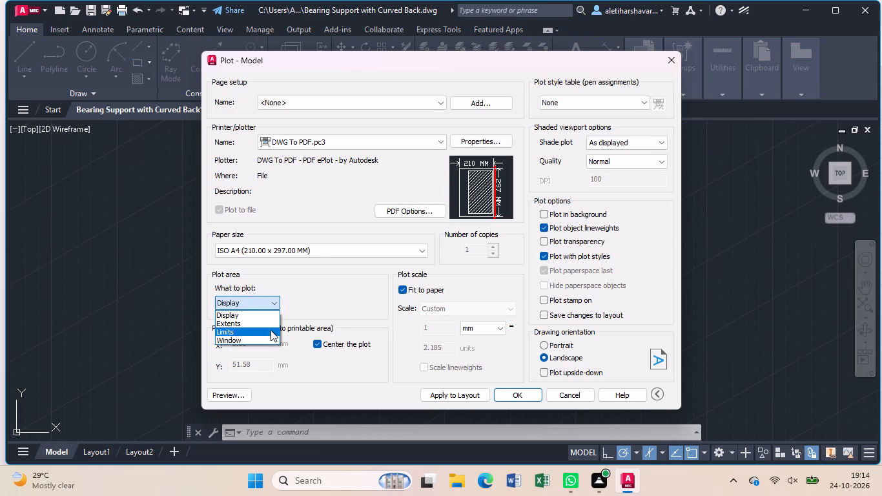
left_click(269, 337)
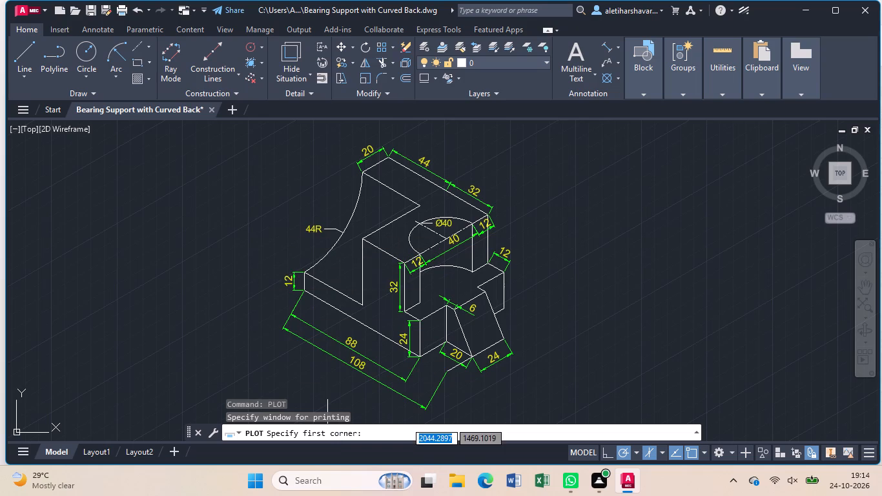
left_click(243, 136)
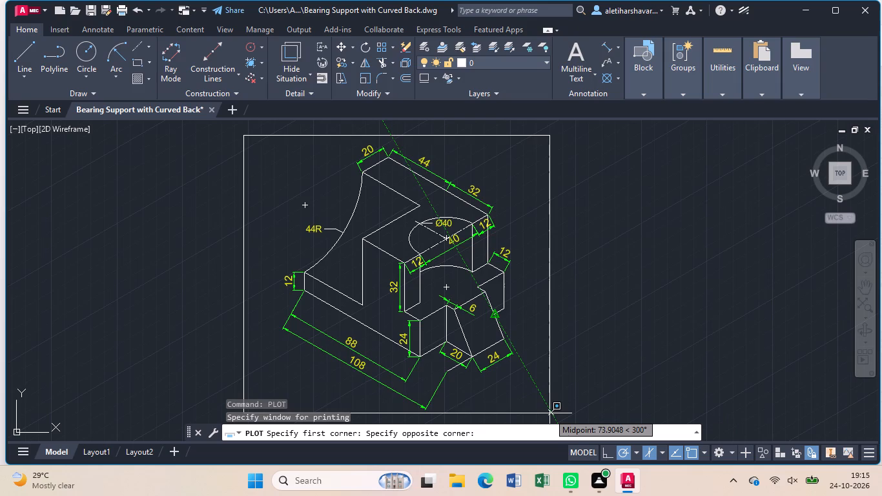
left_click(549, 413)
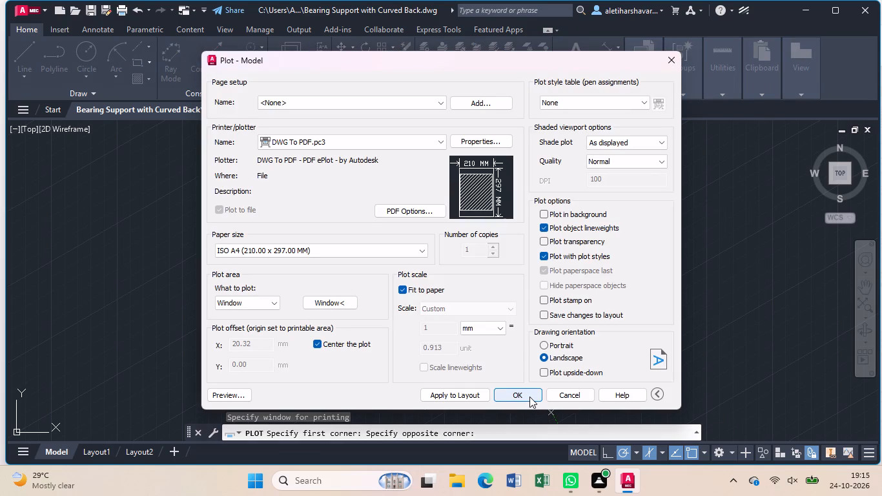
Plot the drawing to Documents as Bearing Support with Curved Back-Model.pdf.
left_click(529, 397)
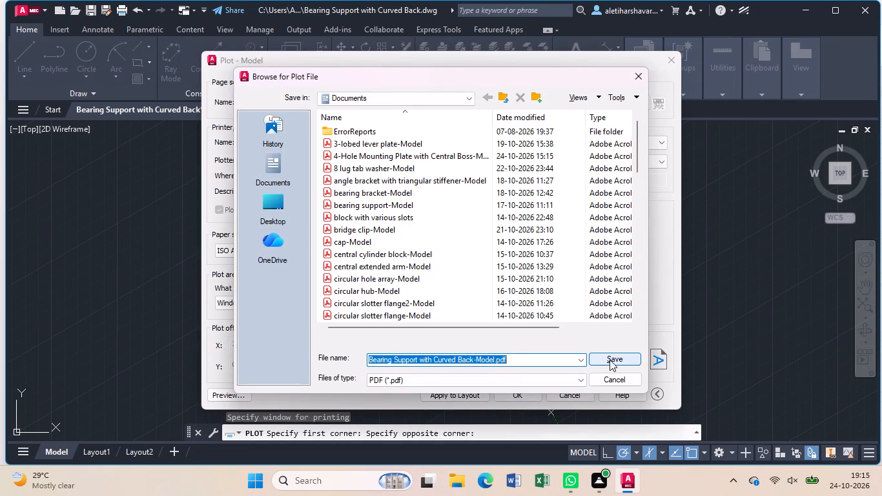
left_click(610, 360)
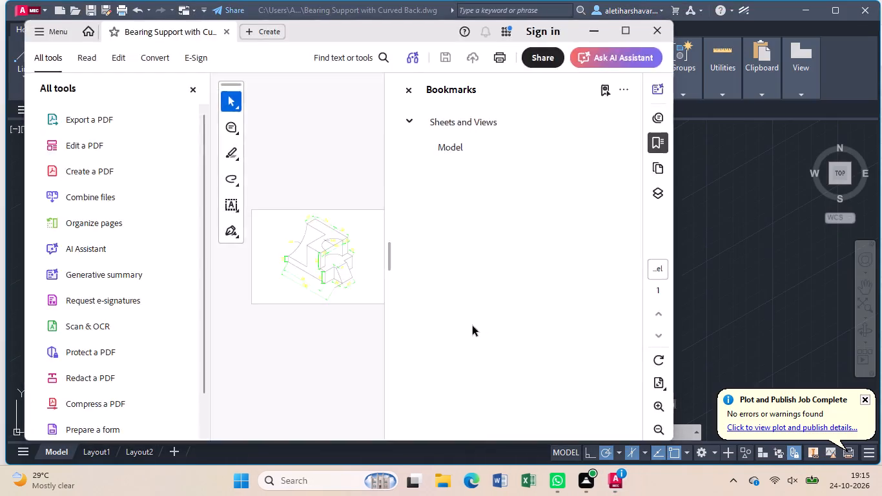
Close the plotted PDF in Adobe Acrobat and return to the AutoCAD drawing.
left_click(653, 30)
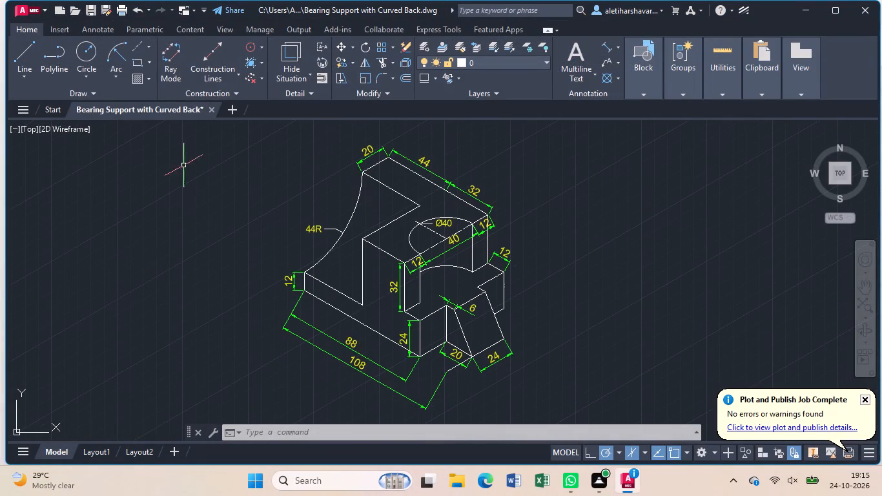
Examine the bearing support in the Bottom, Right, Front, SW Isometric and NE Isometric views, ending in the Top view.
left_click(27, 127)
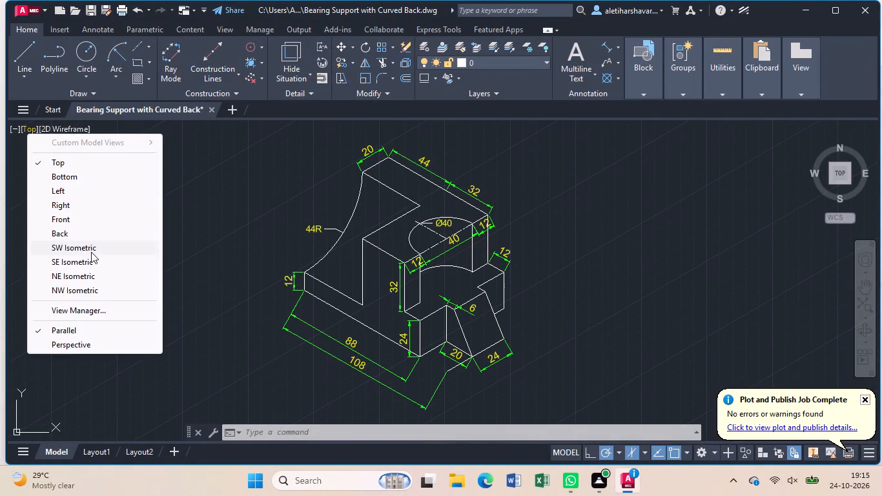
left_click(83, 180)
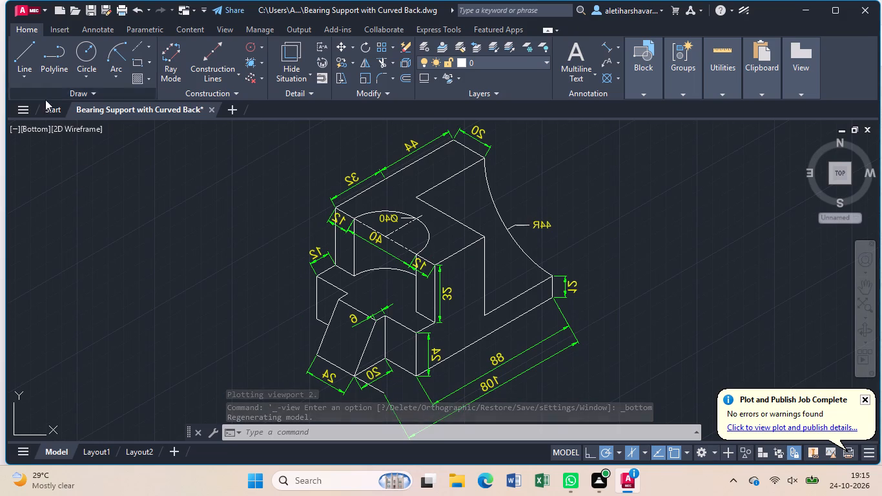
left_click(37, 126)
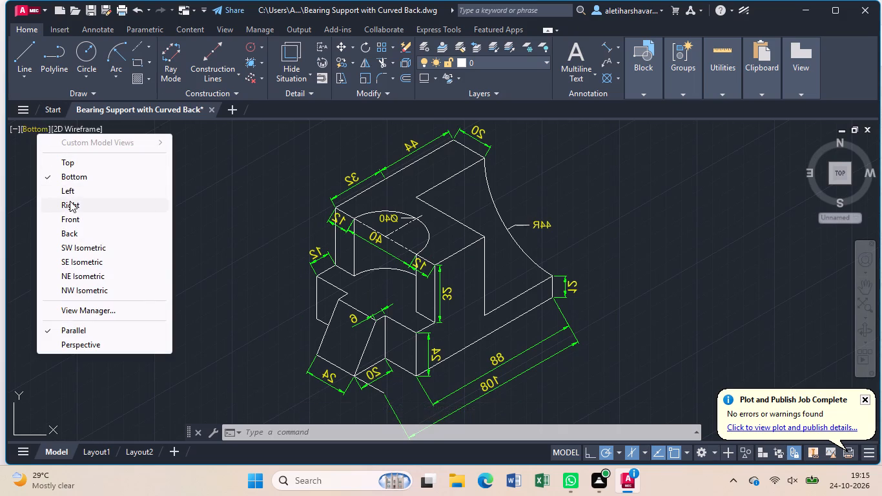
left_click(70, 201)
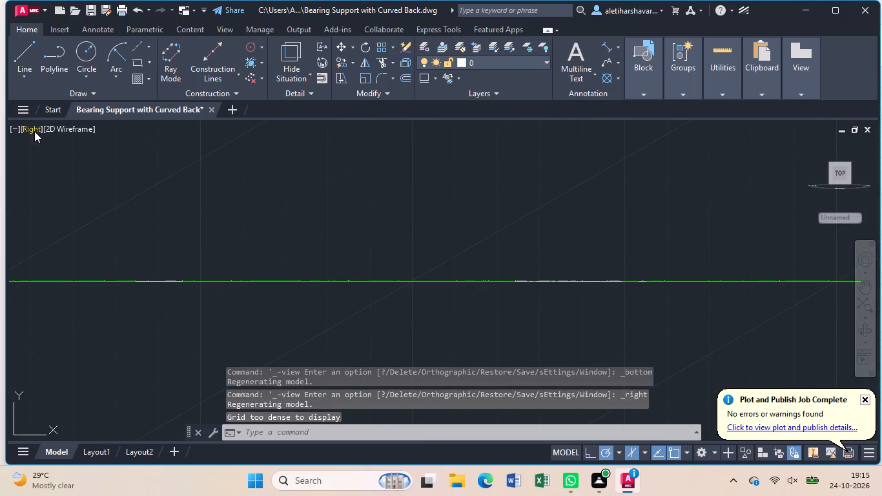
left_click(34, 130)
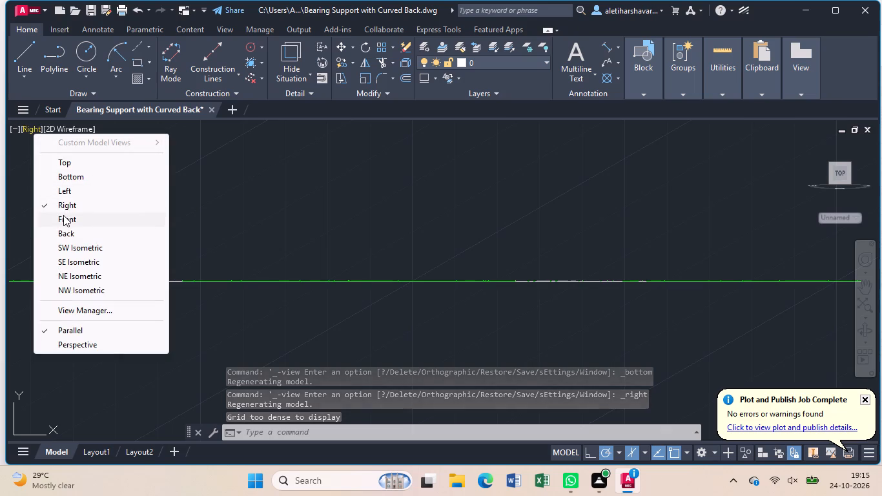
left_click(63, 217)
left_click(36, 127)
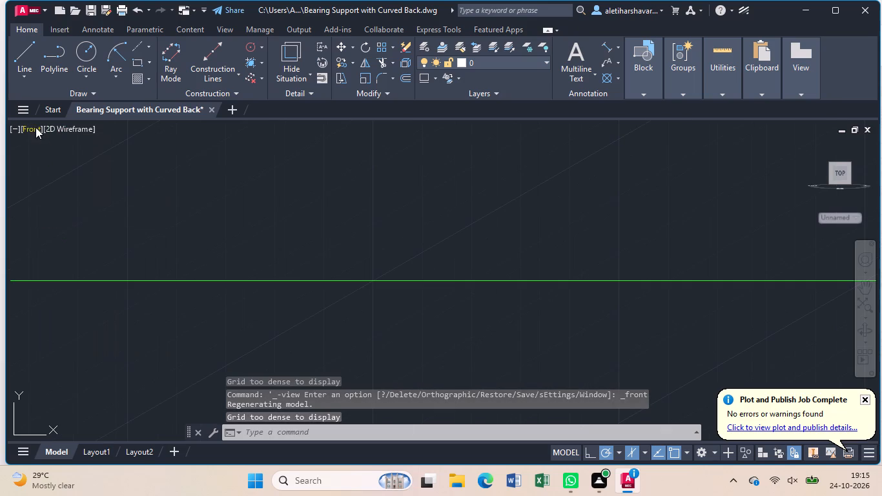
left_click(91, 242)
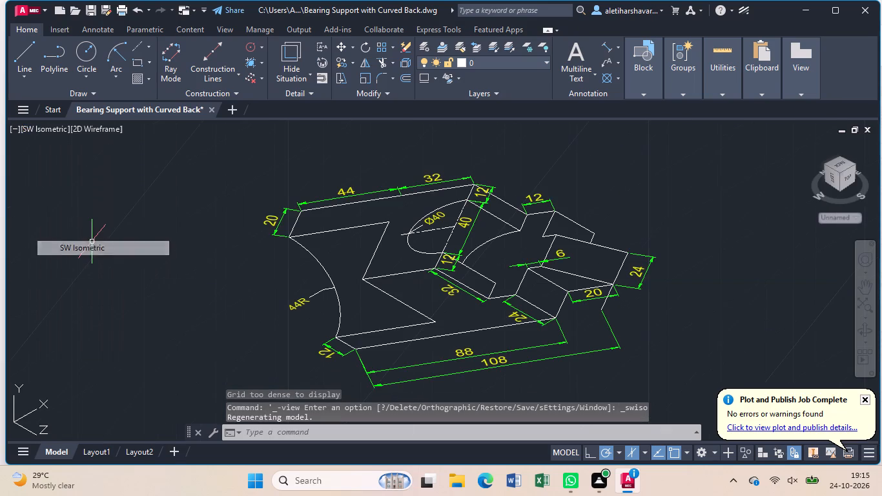
left_click(43, 129)
left_click(81, 283)
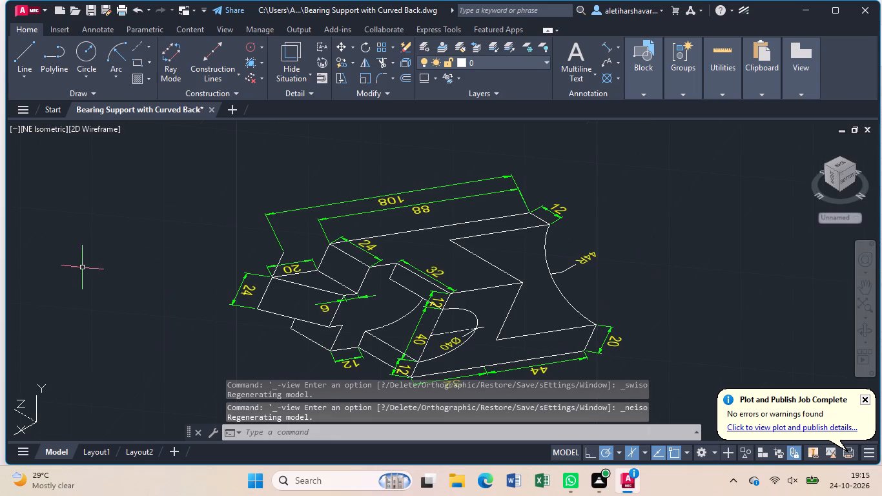
left_click(48, 126)
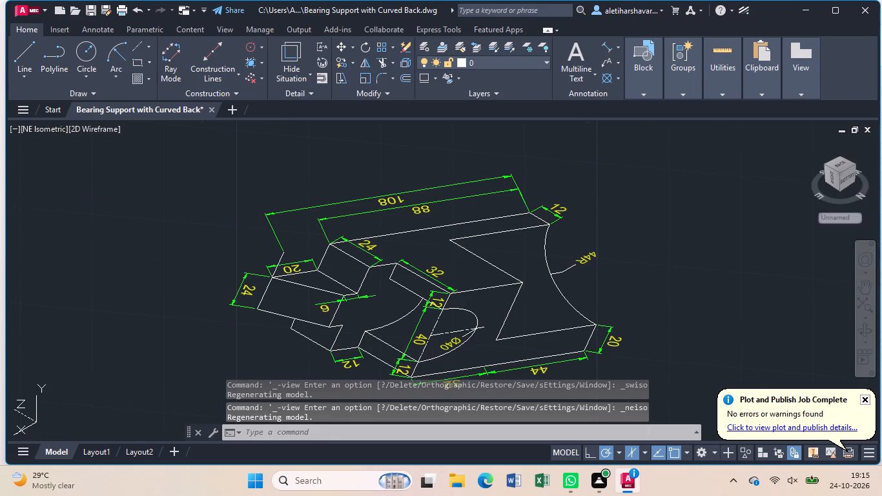
left_click(49, 130)
left_click(74, 163)
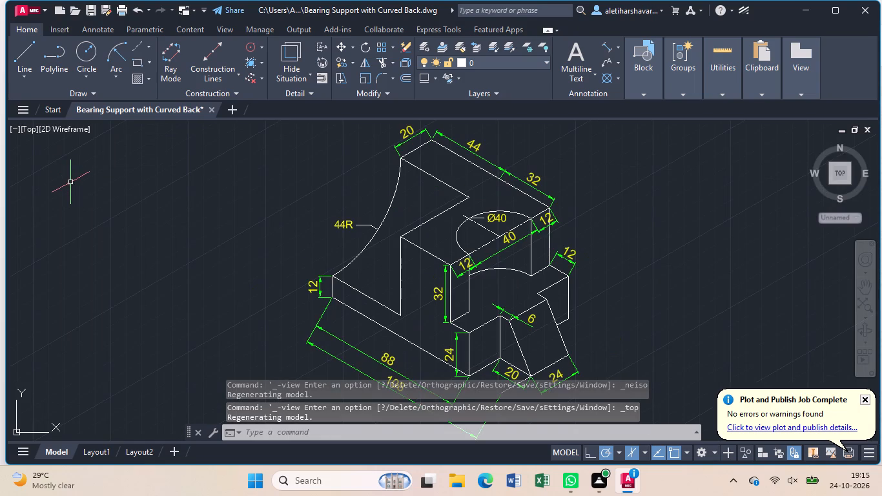
scroll(155, 232, "down", 1)
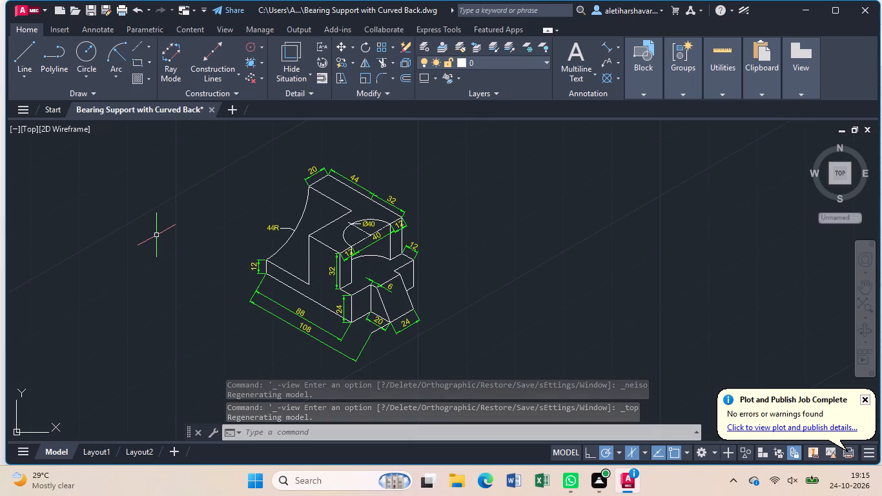
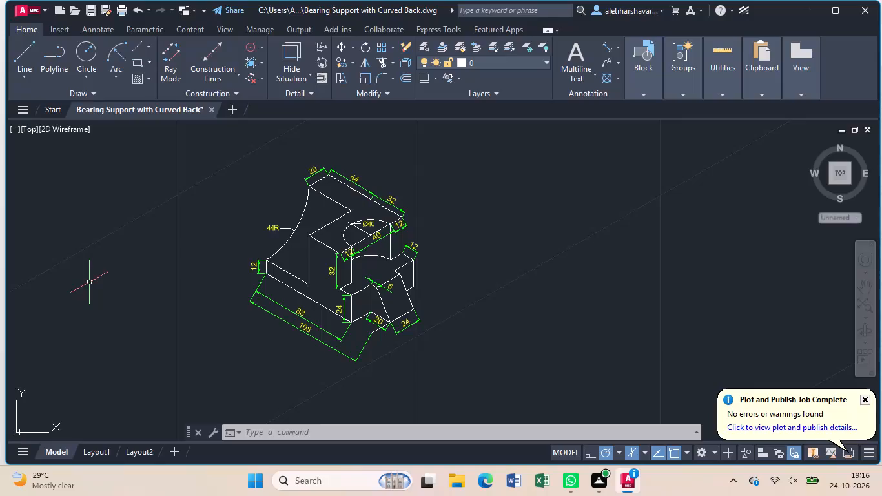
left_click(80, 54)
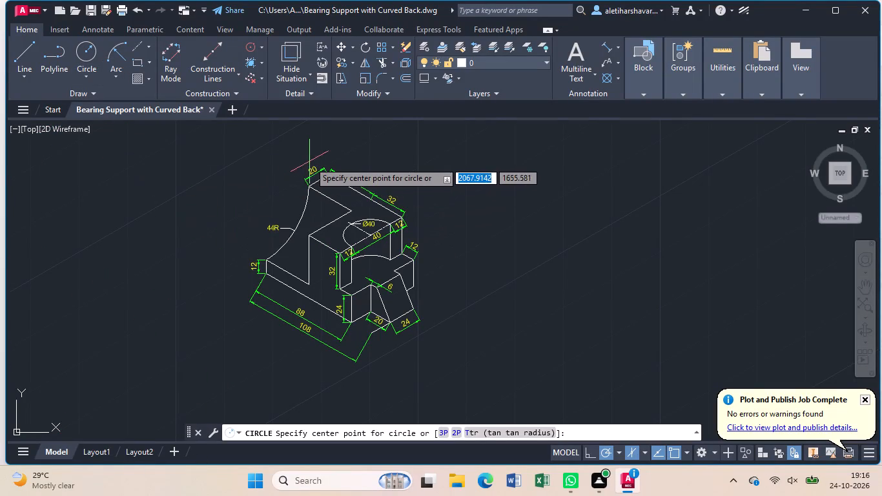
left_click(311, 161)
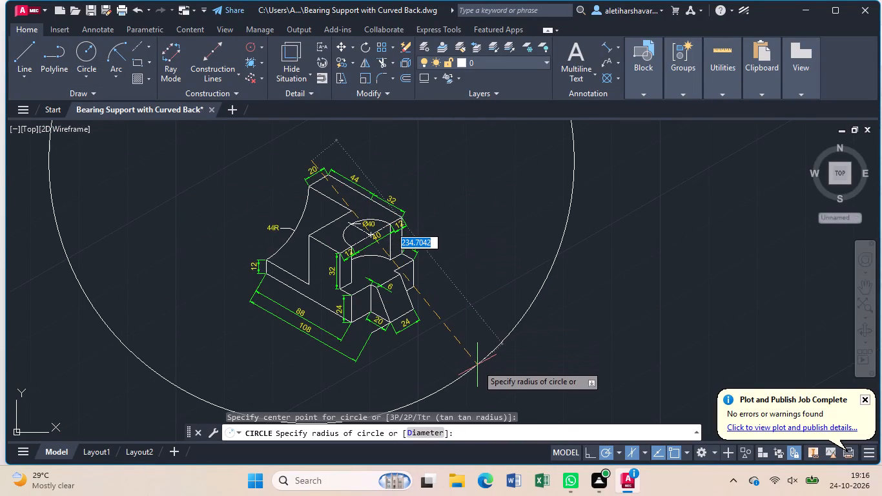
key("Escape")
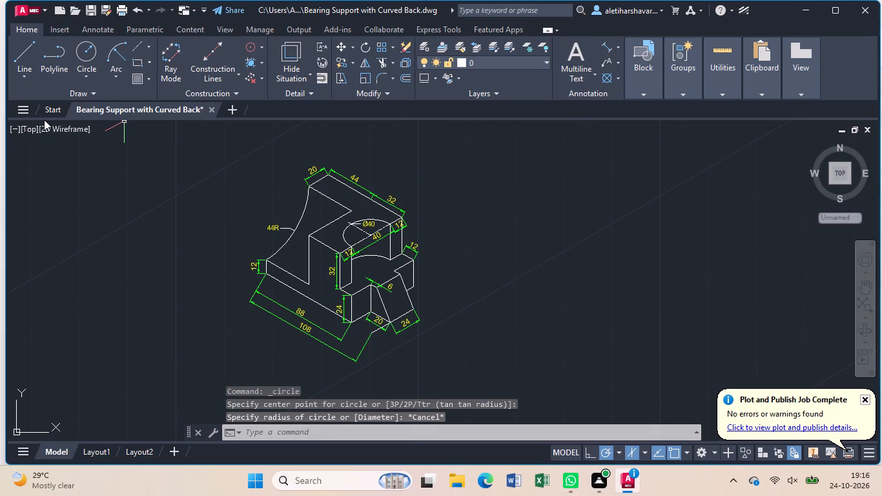
Examine the bearing support in the Shaded with edges, Hidden and Realistic visual styles, ending in 2D Wireframe.
left_click(65, 129)
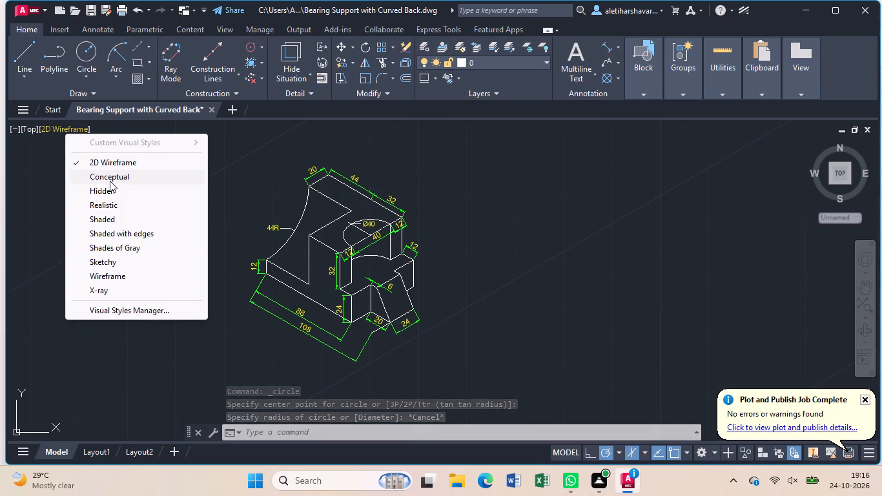
left_click(119, 229)
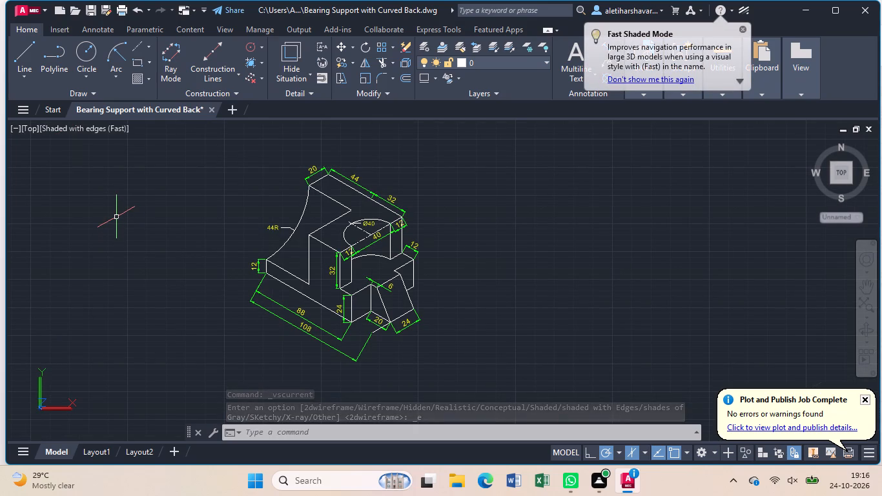
left_click(74, 128)
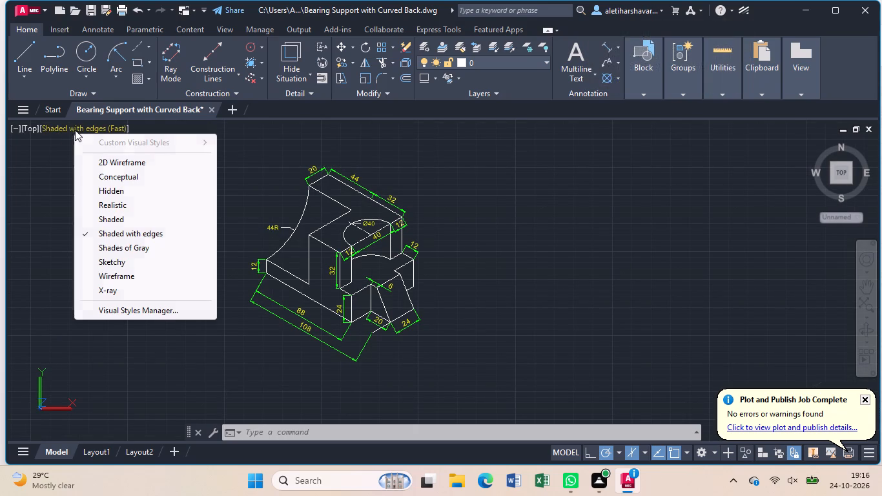
left_click(139, 186)
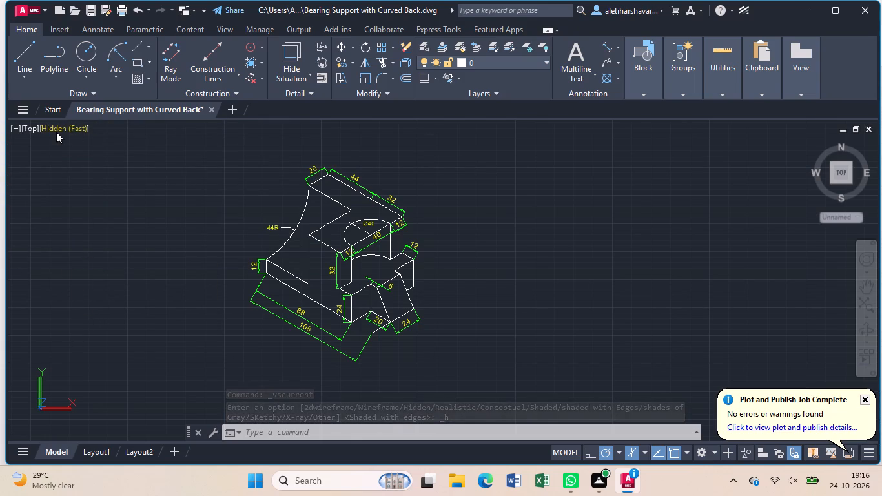
left_click(56, 128)
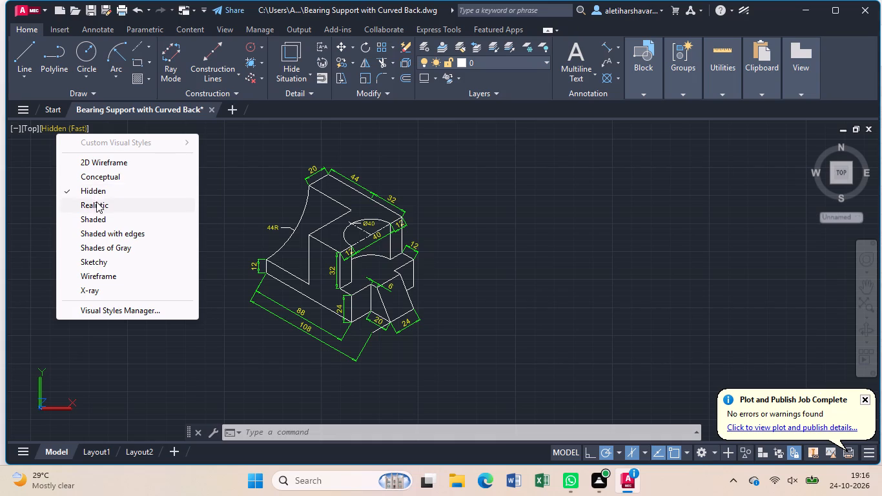
left_click(96, 201)
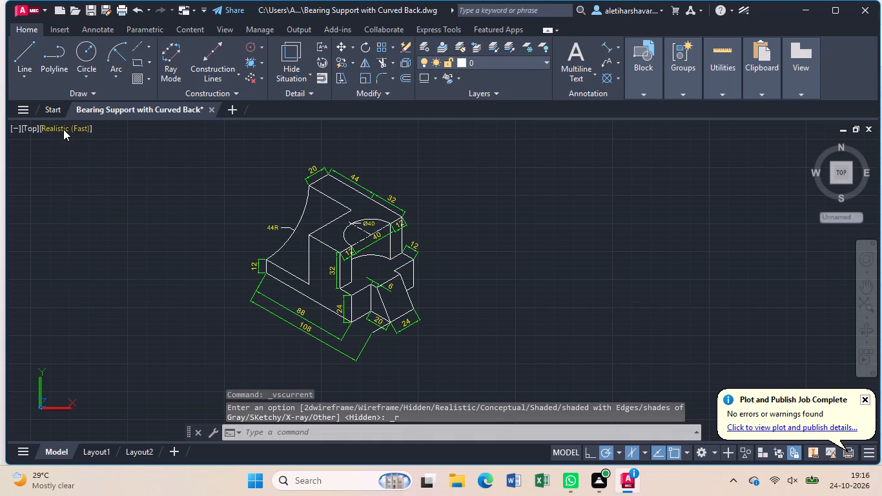
left_click(63, 129)
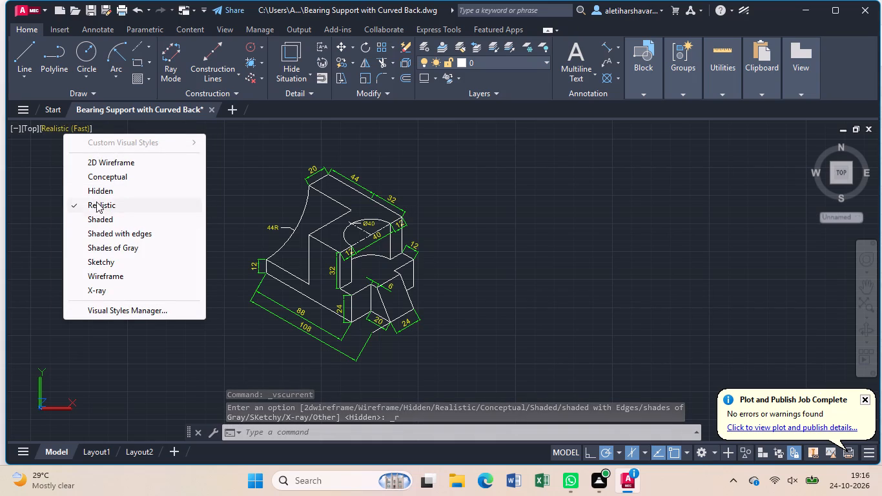
left_click(101, 188)
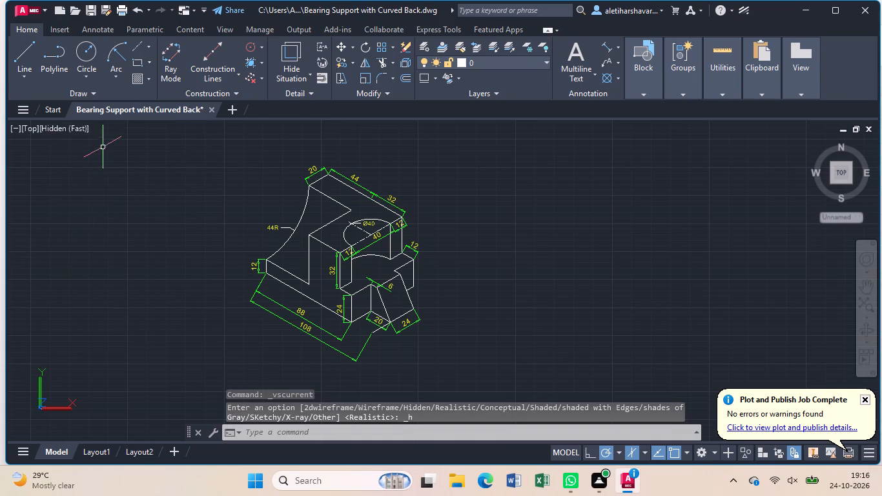
left_click(65, 128)
left_click(109, 160)
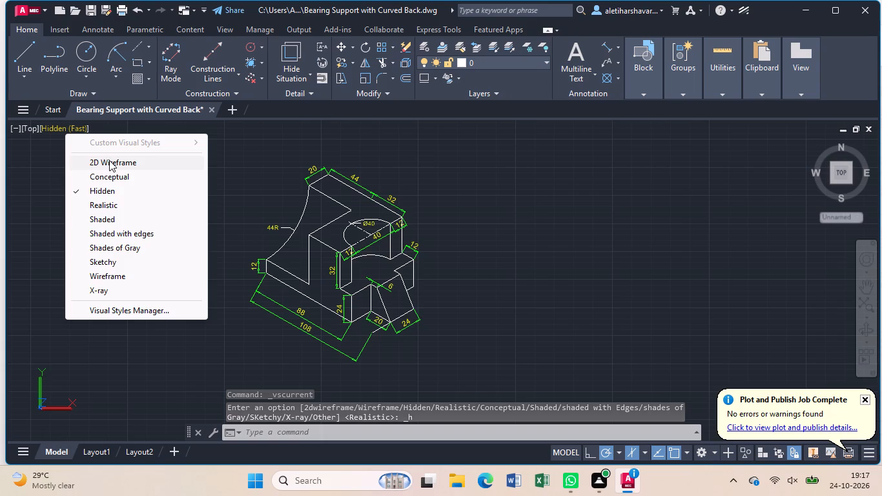